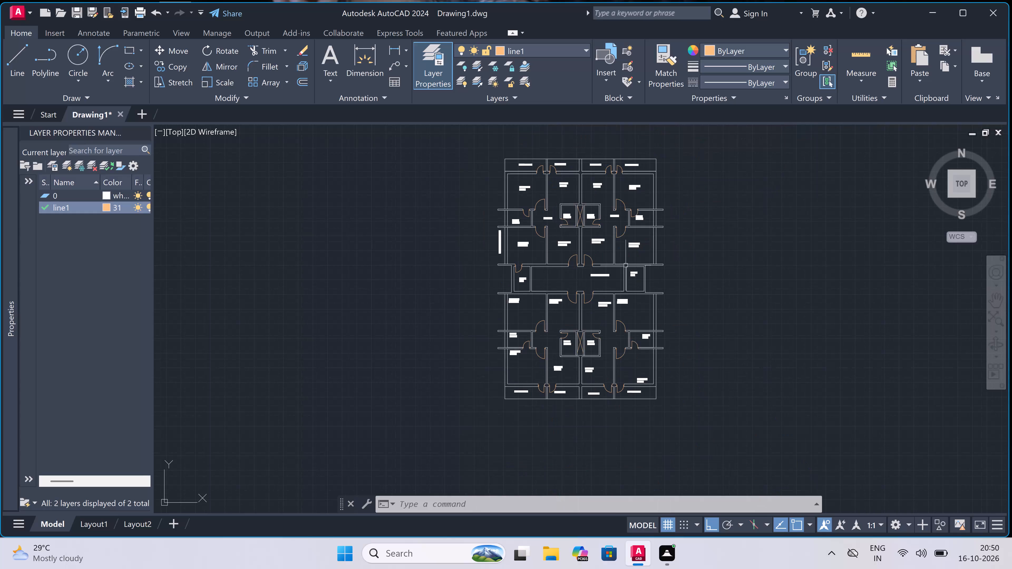
Move the right lobby toilet's TOILET 5'X7" label straight down, toward the middle of the room.
scroll(652, 263, up, 4)
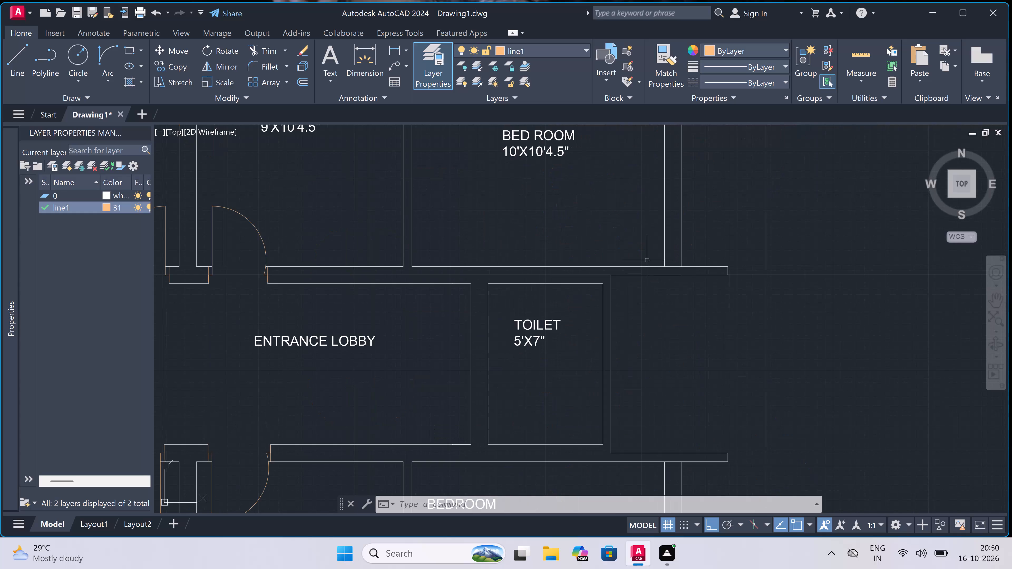
double_click(527, 340)
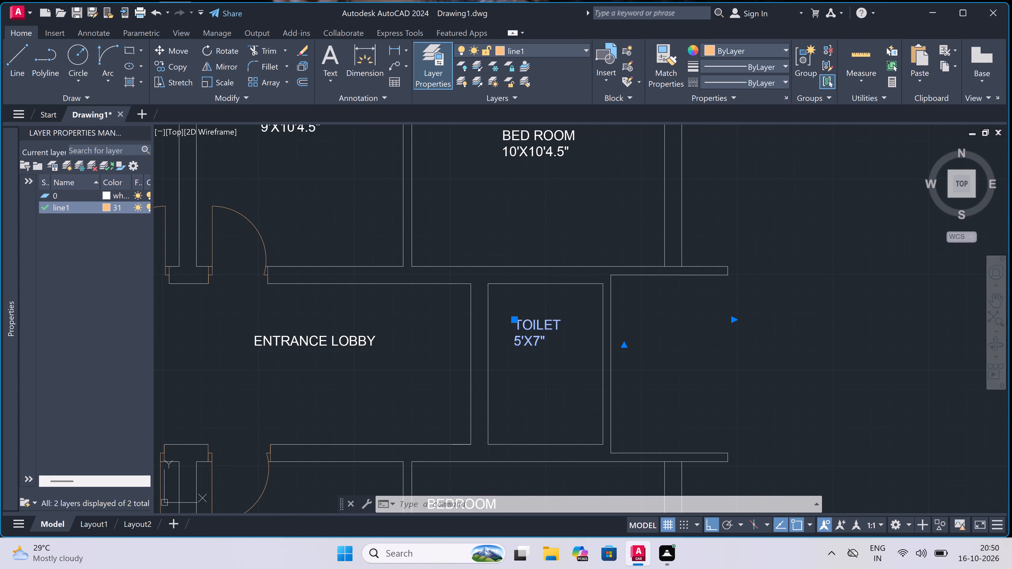
scroll(509, 375, up, 2)
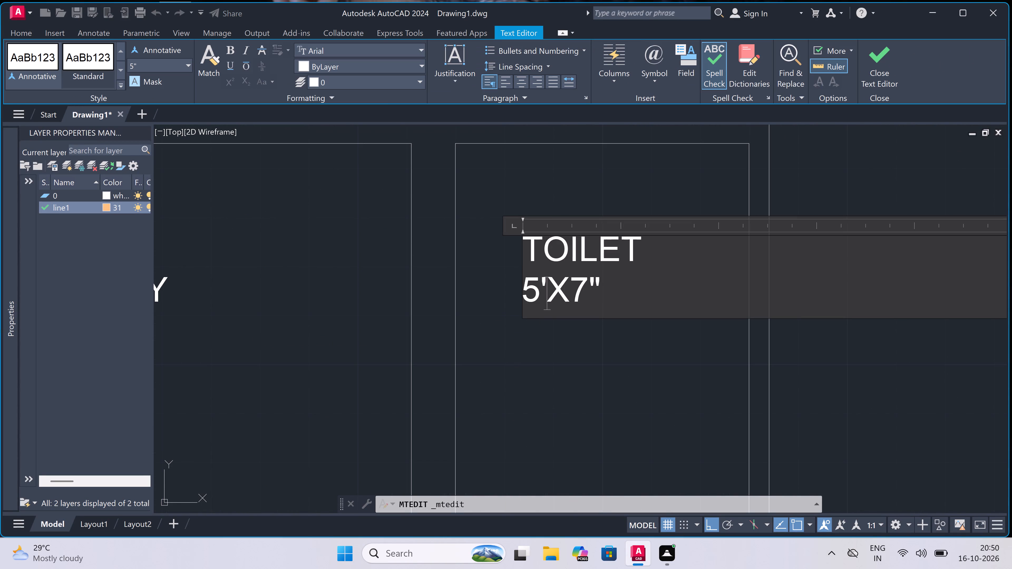
click(501, 384)
click(559, 284)
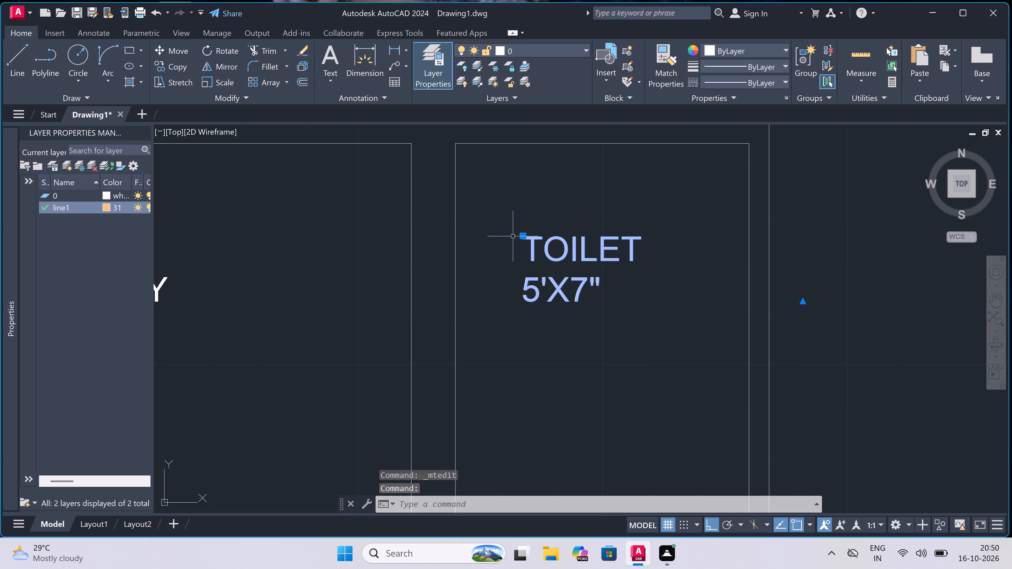
click(521, 236)
scroll(521, 236, down, 2)
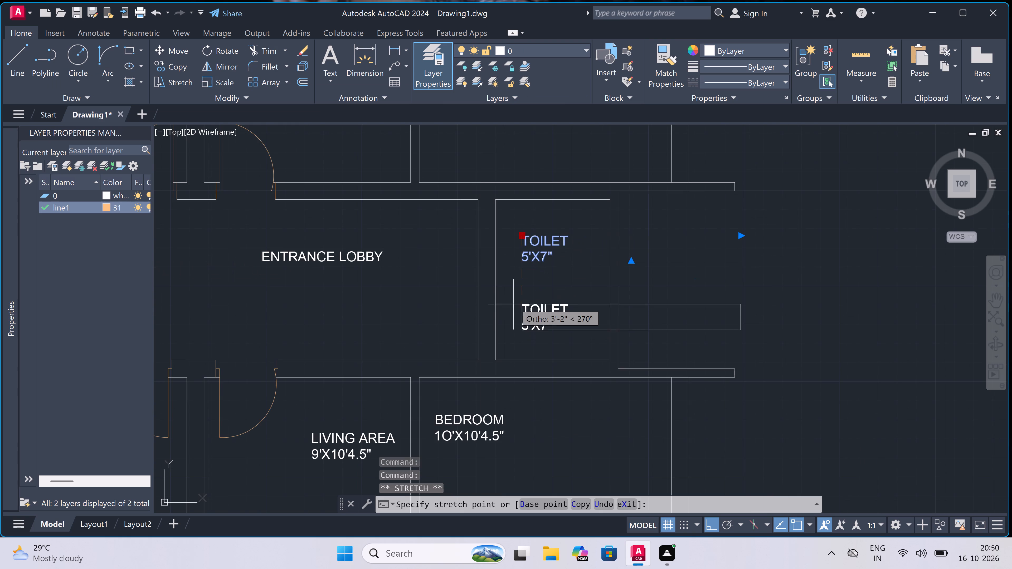
scroll(527, 284, up, 1)
click(505, 286)
key(Escape)
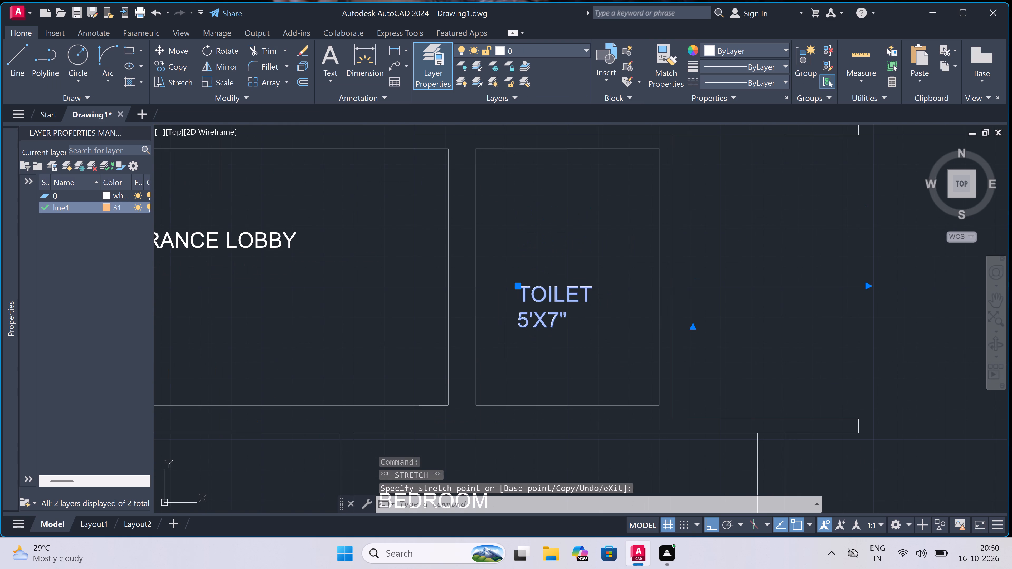
Draw the hinge jamb across the upper-right bedroom–lobby toilet wall near its right end, with a 2" stop from its midpoint and 2' leaf into the toilet.
scroll(530, 281, down, 4)
scroll(551, 259, up, 3)
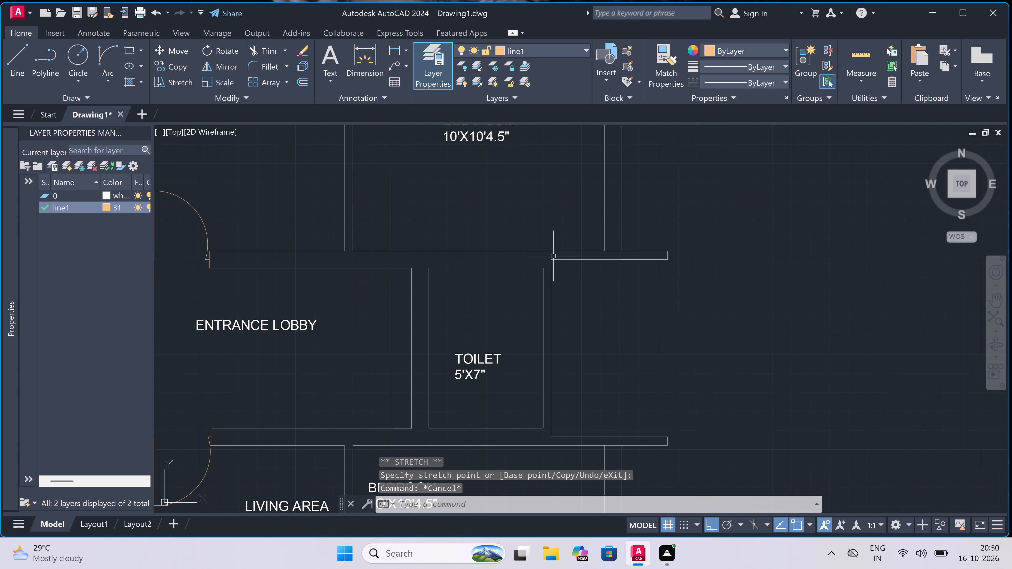
scroll(549, 246, up, 2)
key(l)
key(space)
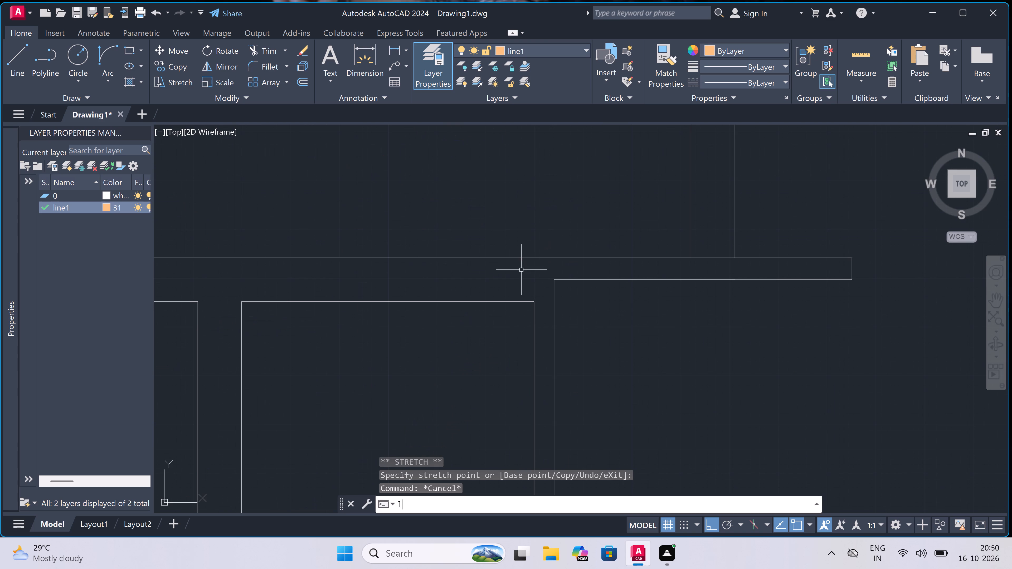
double_click(510, 296)
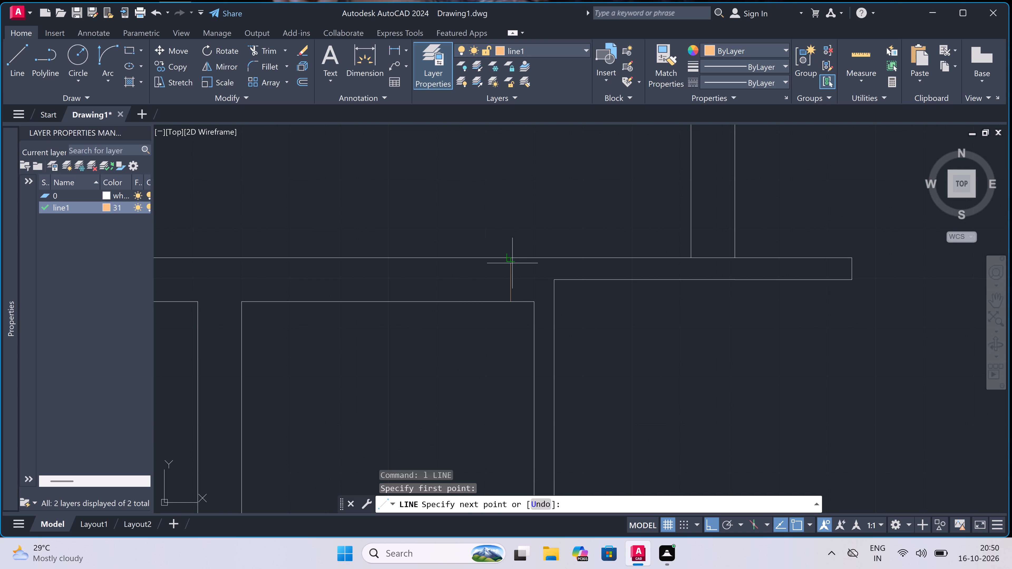
click(511, 256)
click(508, 279)
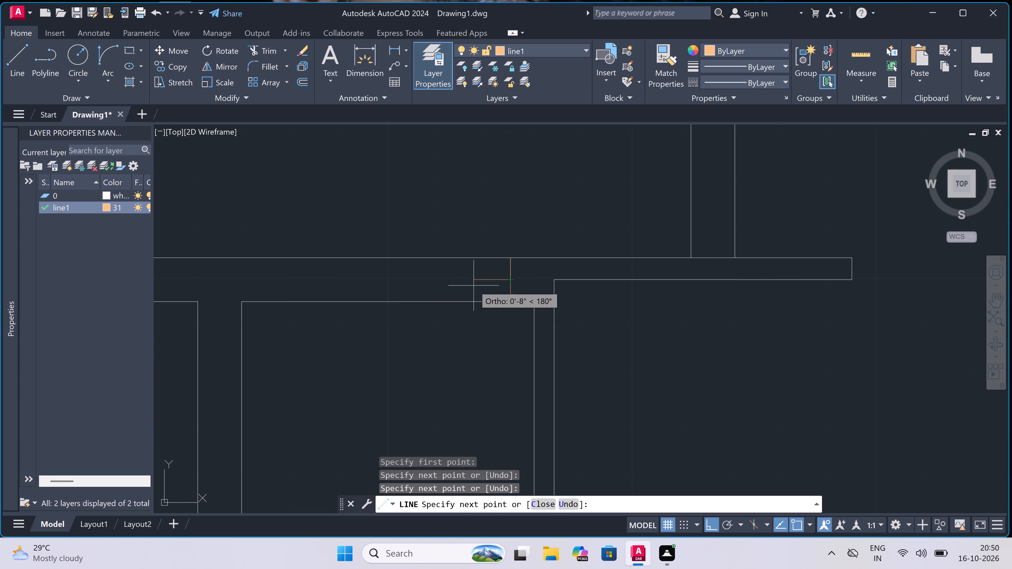
text(2")
key(space)
text(2')
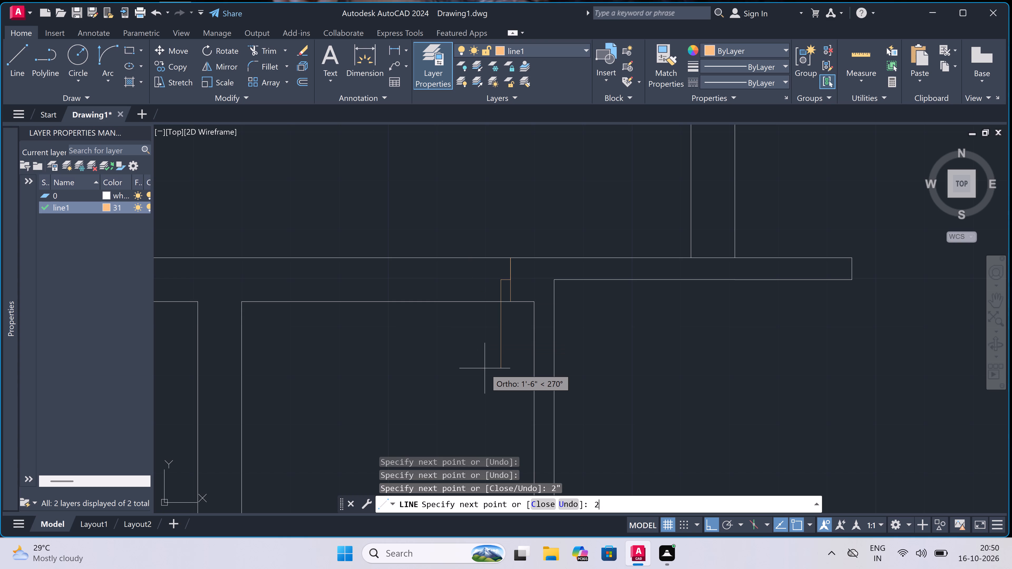
key(space)
key(Escape)
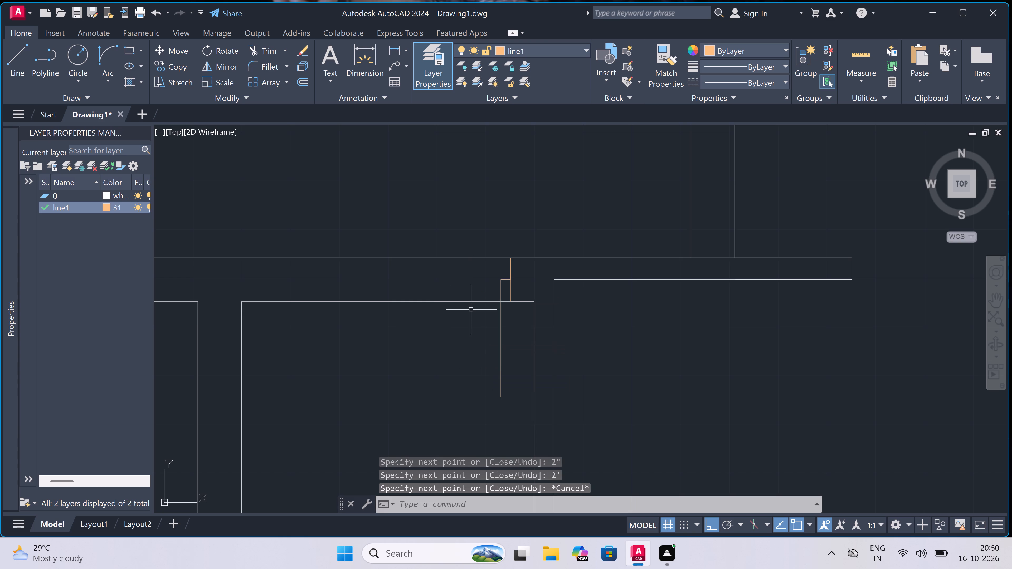
Draw the opposite jamb line across the upper-right bedroom–lobby toilet wall, with a 2" stop from its midpoint toward the leaf.
key(space)
click(403, 299)
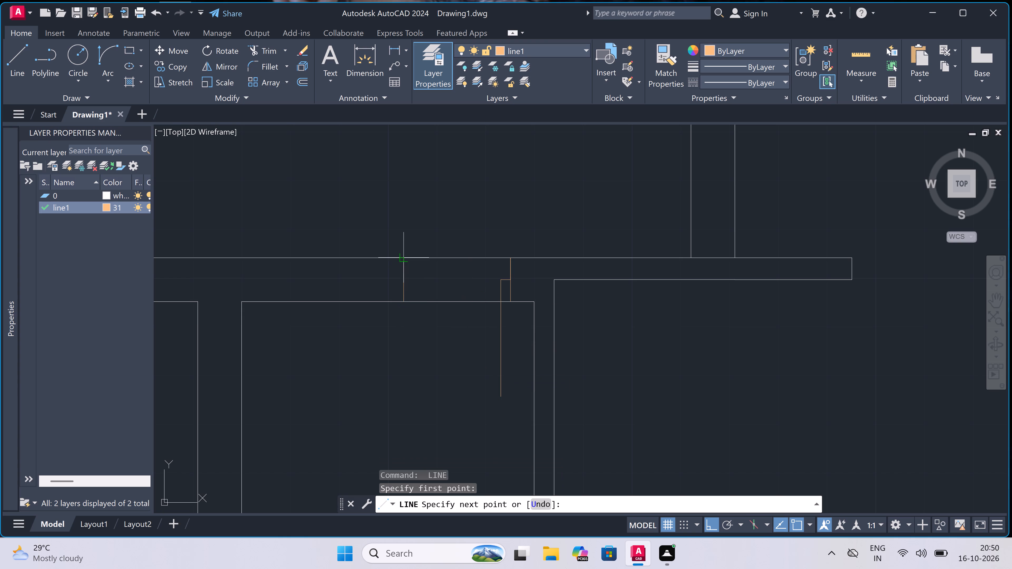
click(404, 258)
click(404, 279)
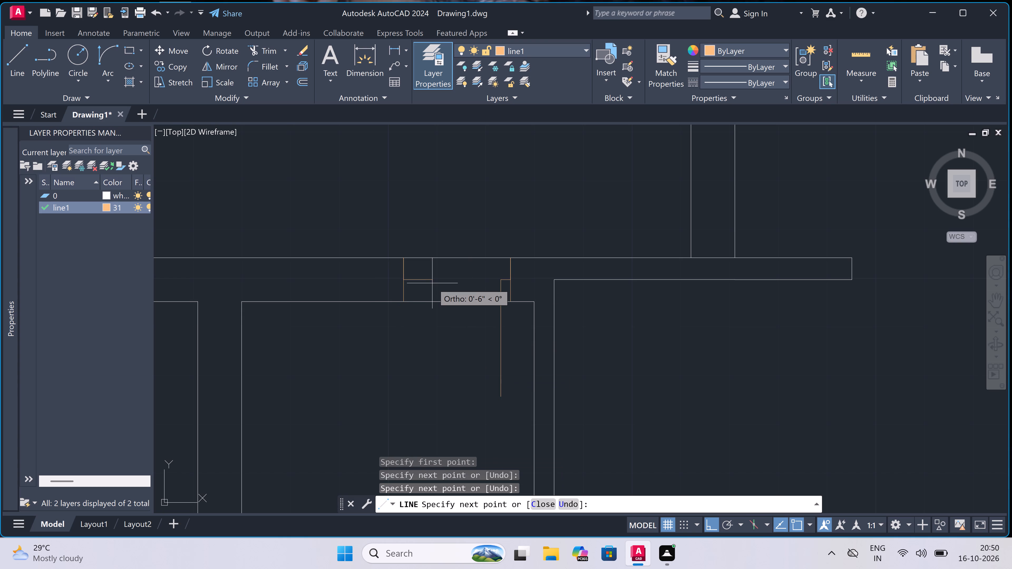
text(2")
key(space)
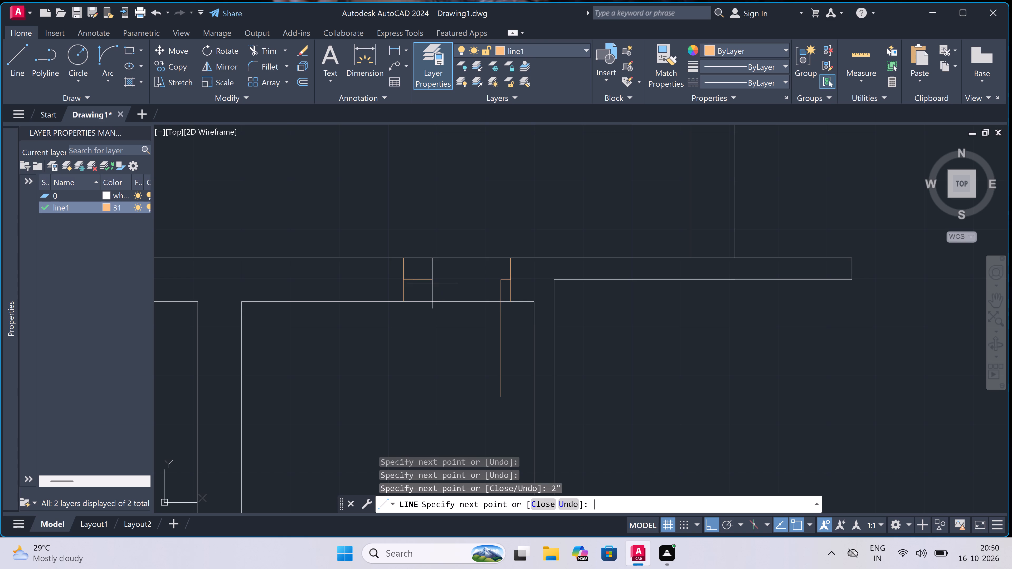
key(Escape)
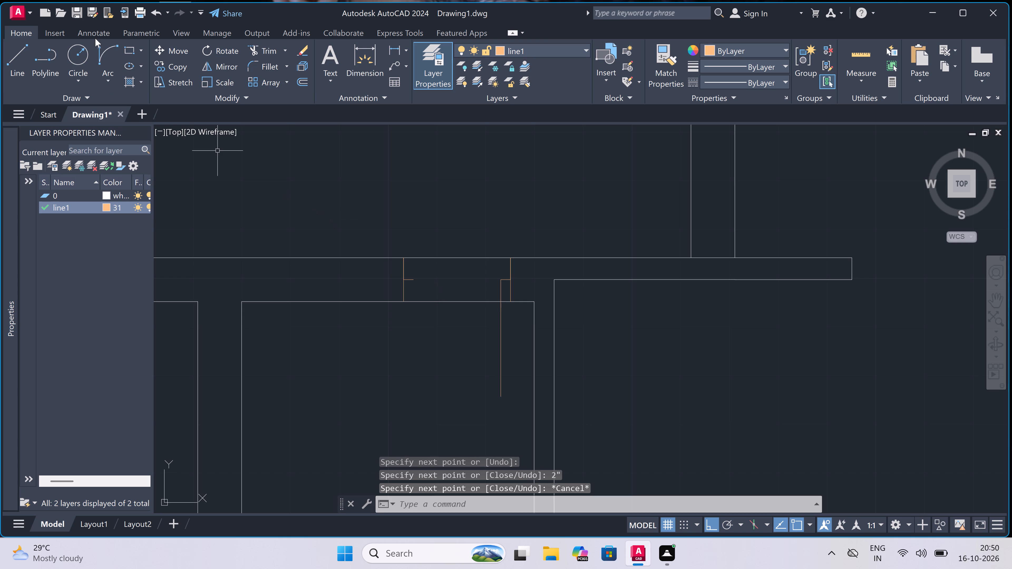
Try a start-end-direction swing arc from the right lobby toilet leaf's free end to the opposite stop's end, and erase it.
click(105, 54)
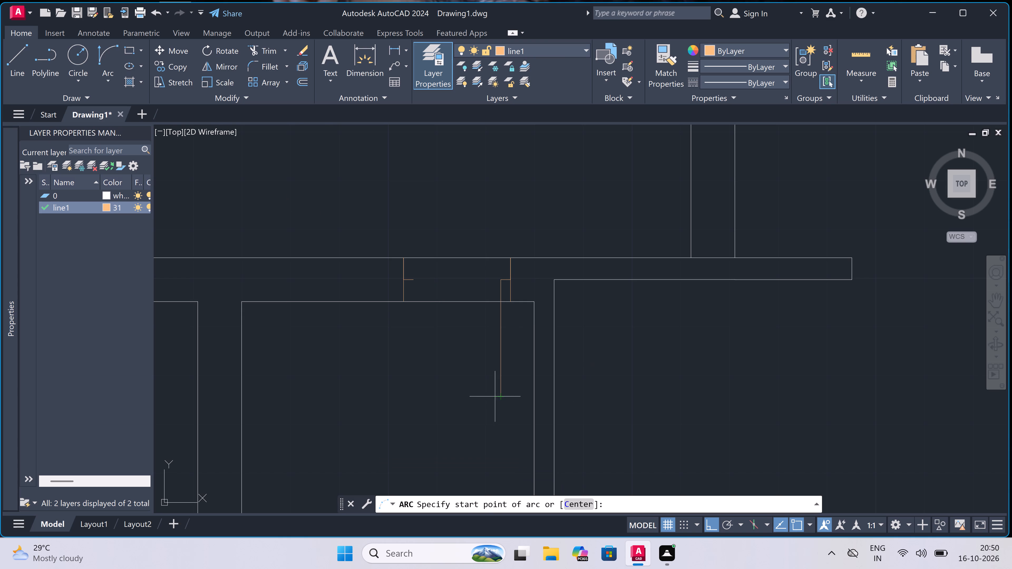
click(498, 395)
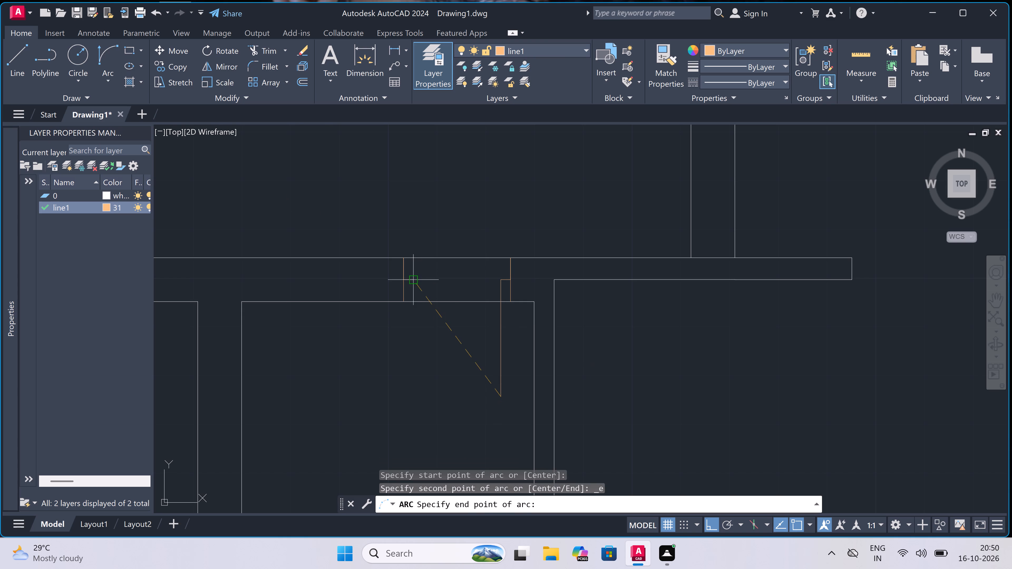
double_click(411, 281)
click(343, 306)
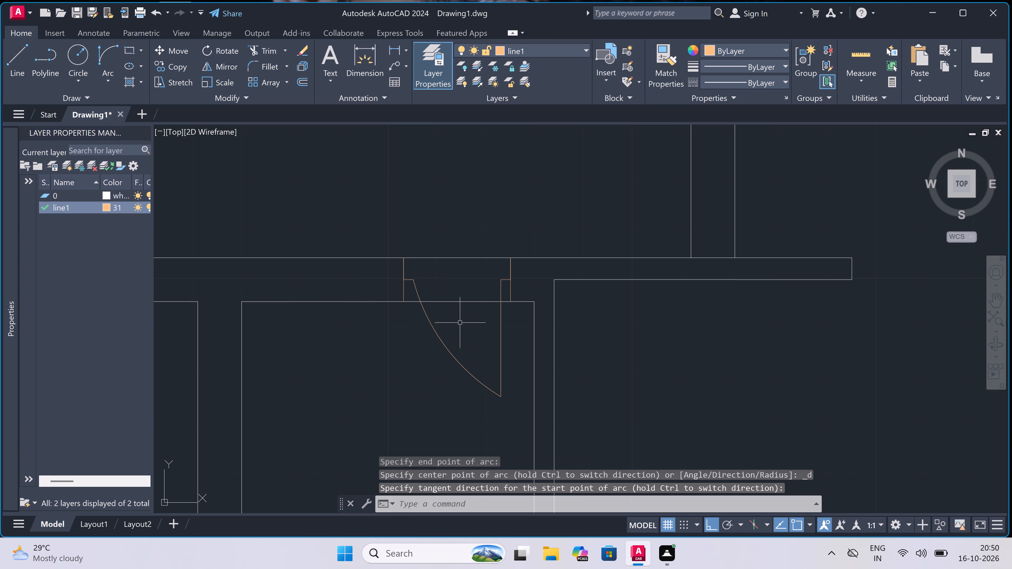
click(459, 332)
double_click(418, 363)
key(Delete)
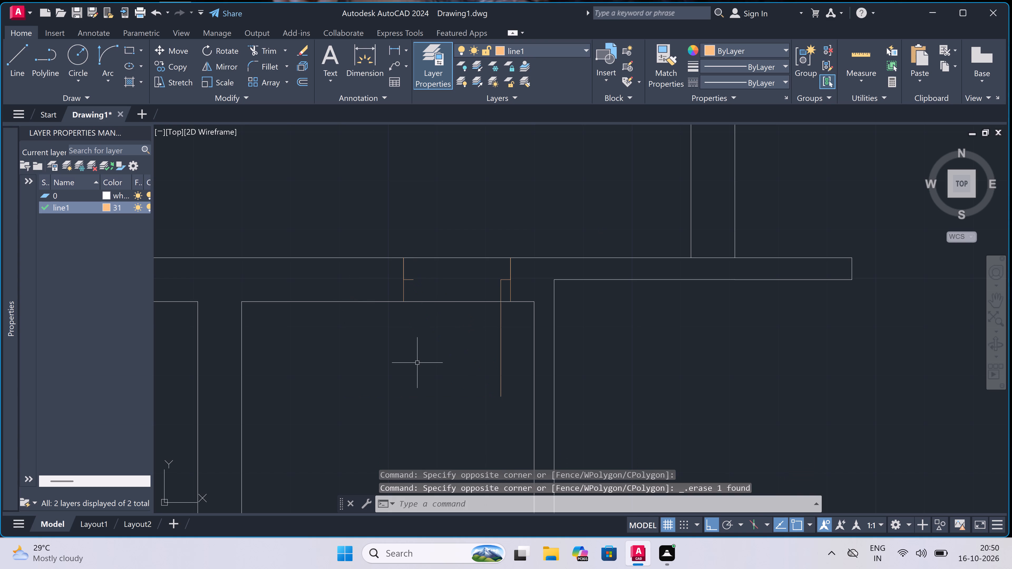
Draw a start-end-direction swing arc from the leaf's free end to the opposite stop's end, with its tangent running horizontally left from the leaf.
click(118, 52)
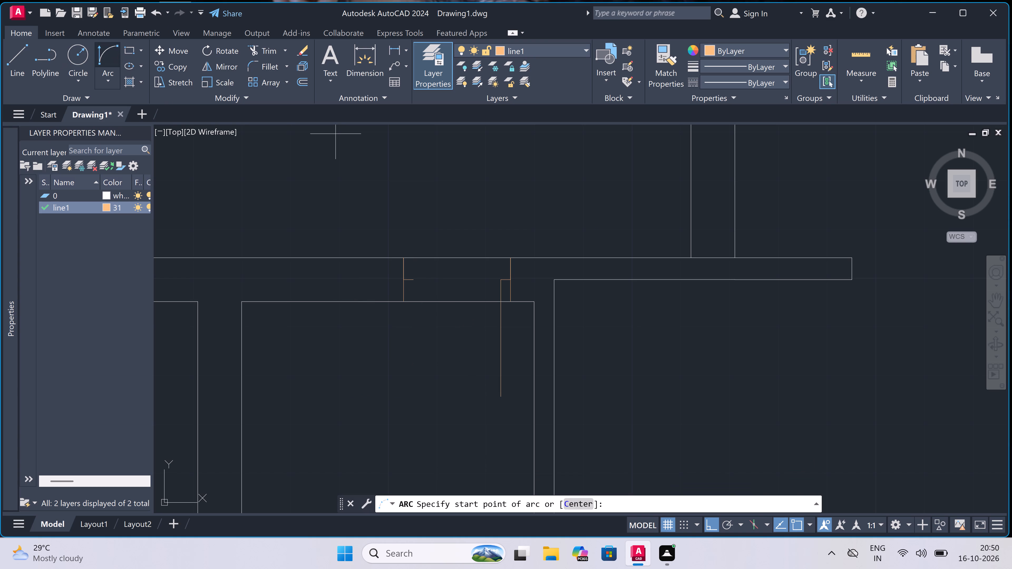
click(496, 399)
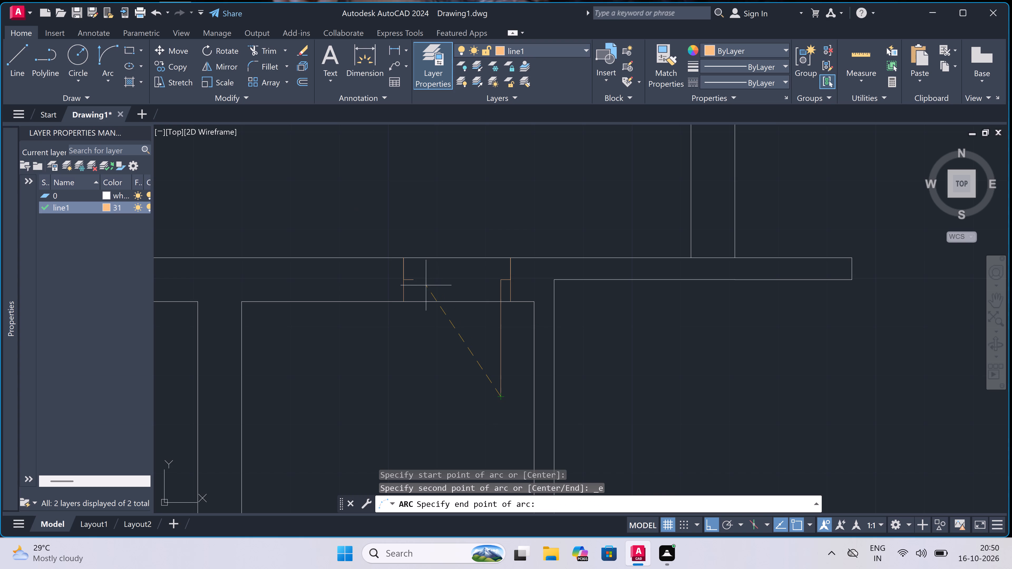
click(413, 280)
click(347, 323)
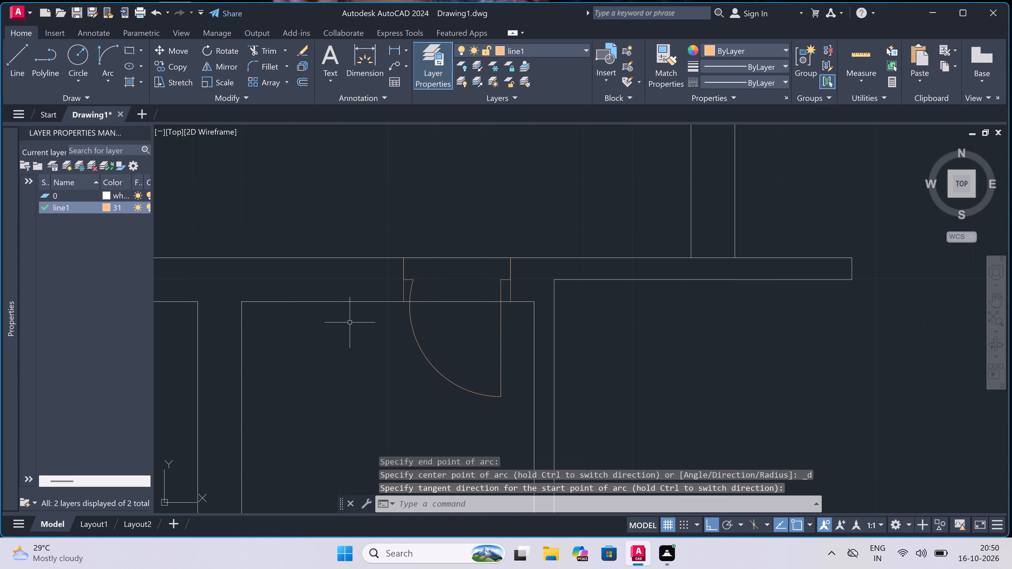
Trim both wall lines across the right lobby toilet's door opening.
key(t)
key(r)
key(space)
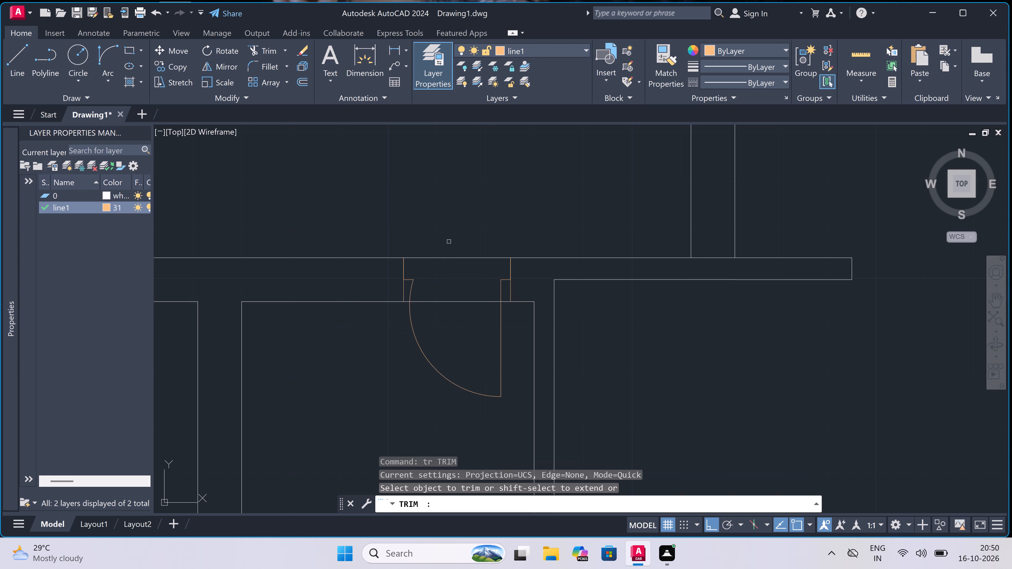
double_click(450, 242)
click(450, 327)
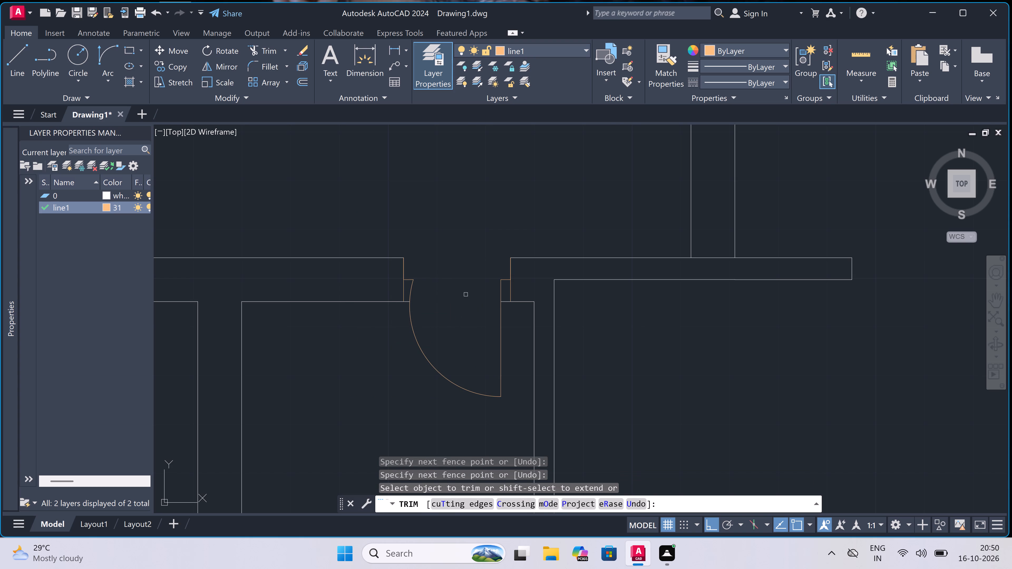
key(Escape)
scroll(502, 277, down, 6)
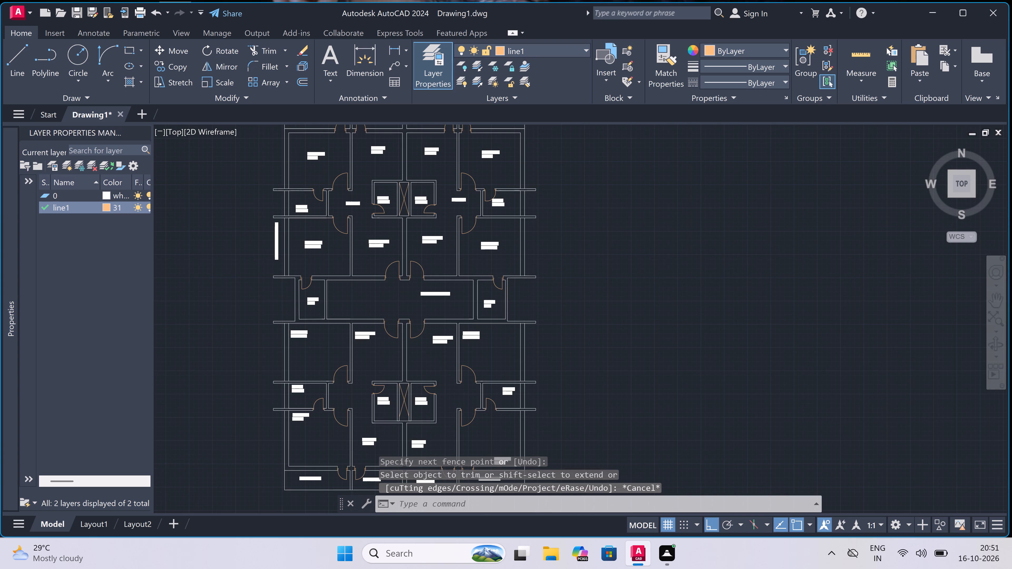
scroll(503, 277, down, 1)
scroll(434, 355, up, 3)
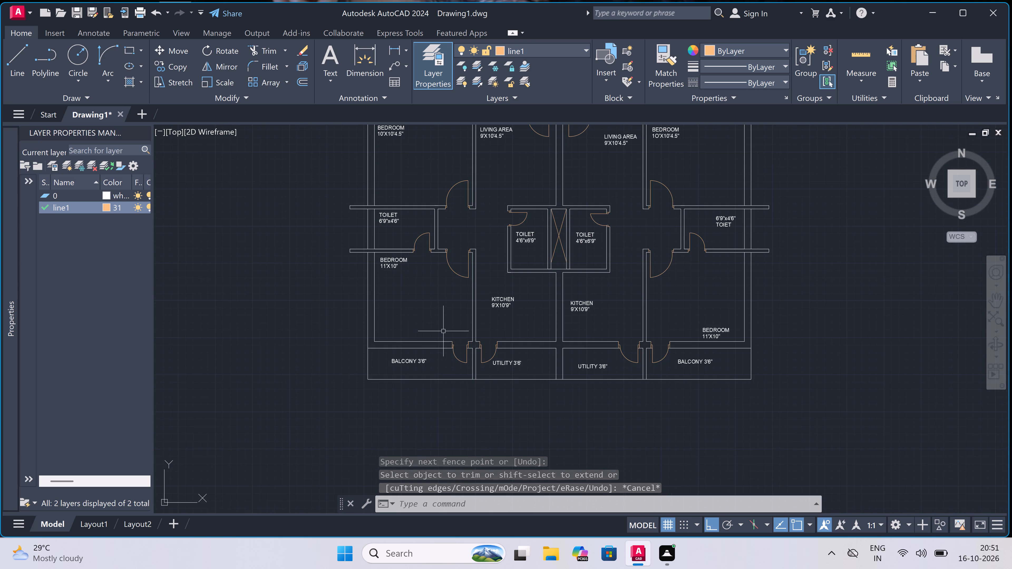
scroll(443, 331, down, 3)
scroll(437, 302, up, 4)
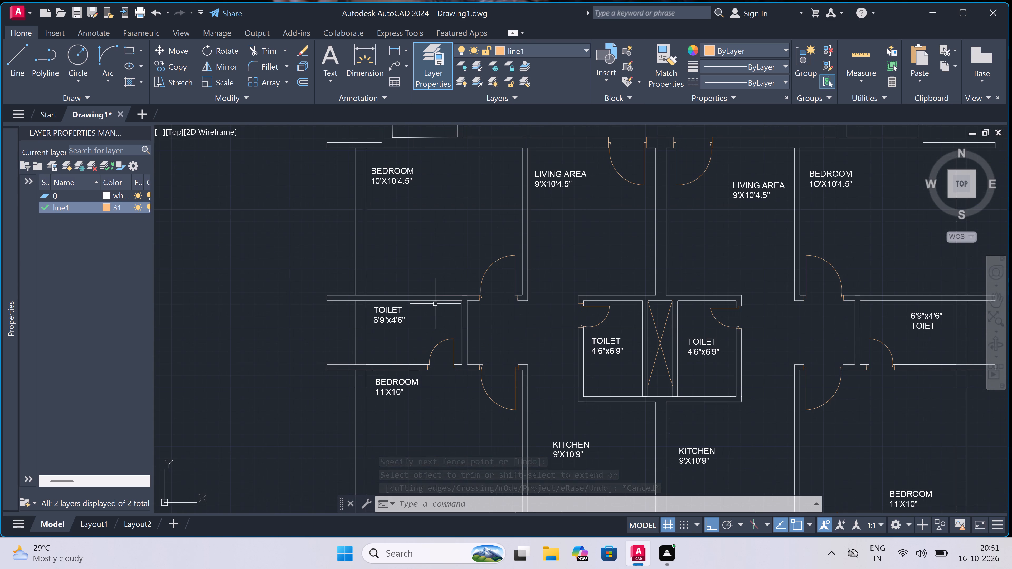
Create a new layer named lin2.
click(430, 64)
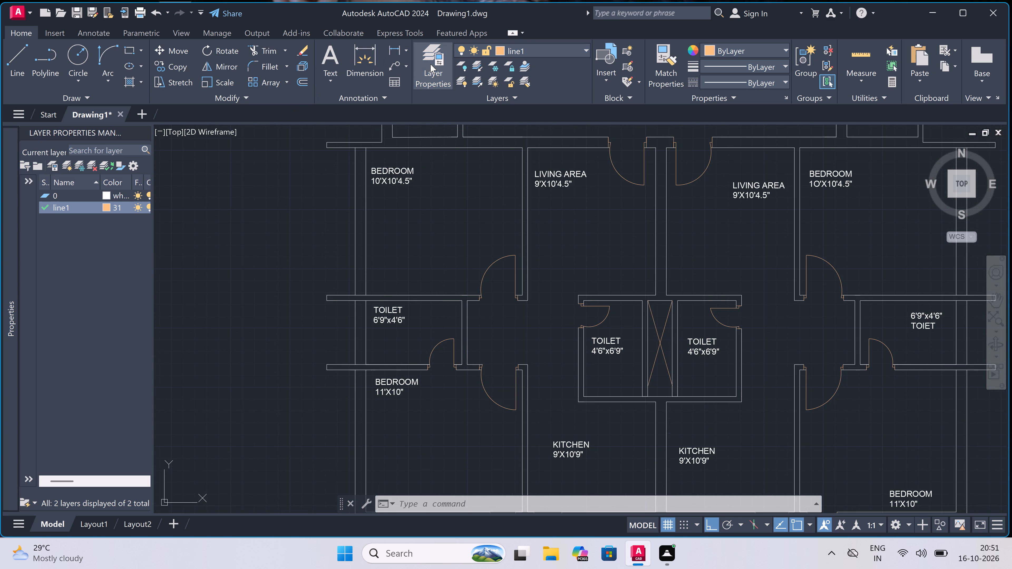
triple_click(431, 60)
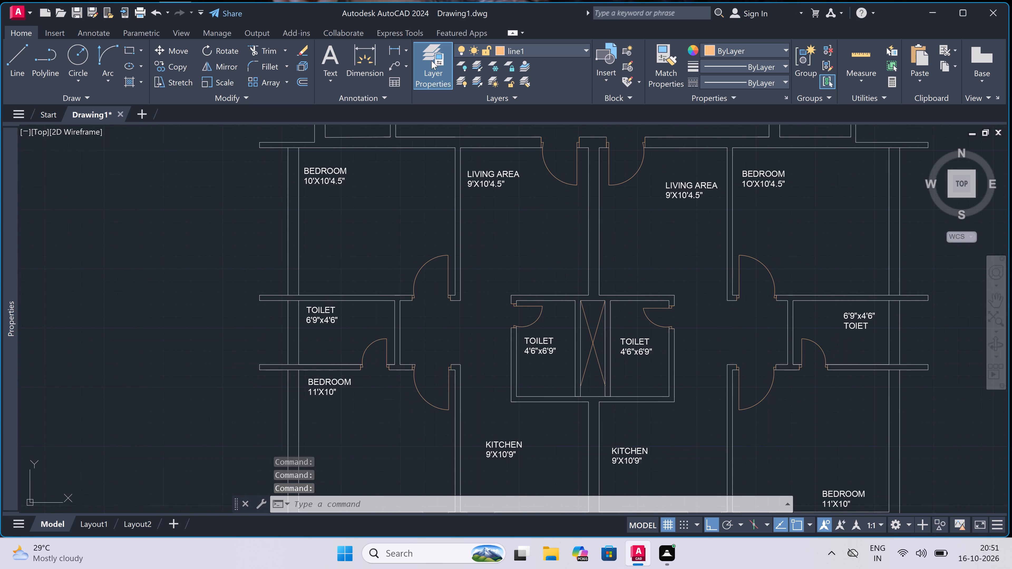
click(431, 61)
right_drag(90, 251, 88, 247)
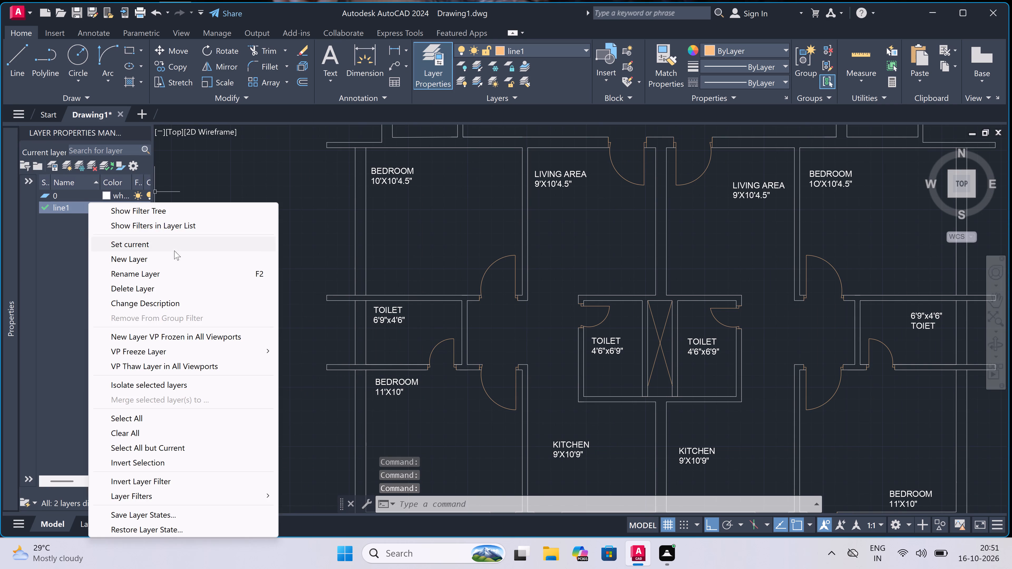
click(176, 252)
key(BackSpace)
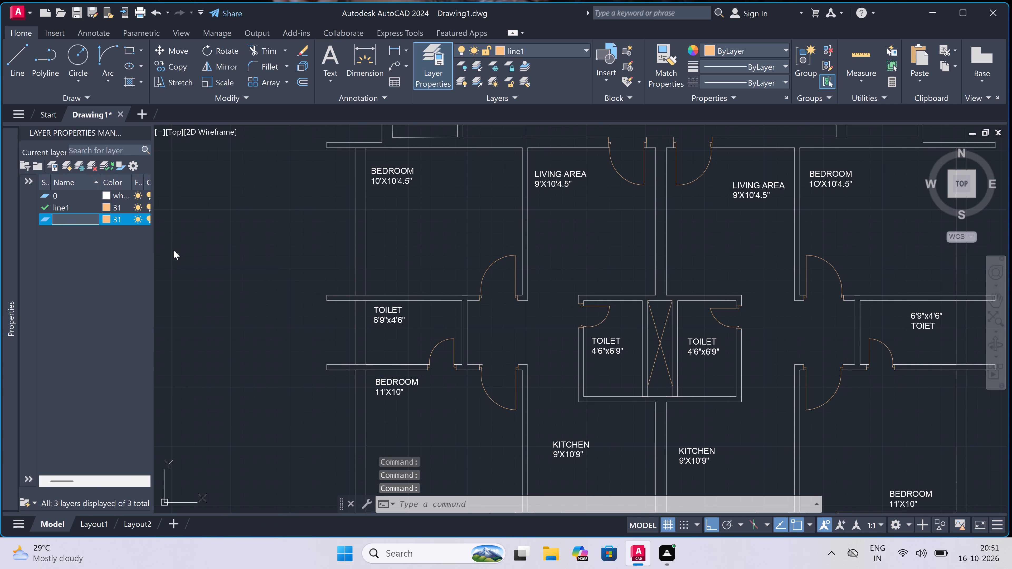
text(lin)
key(2)
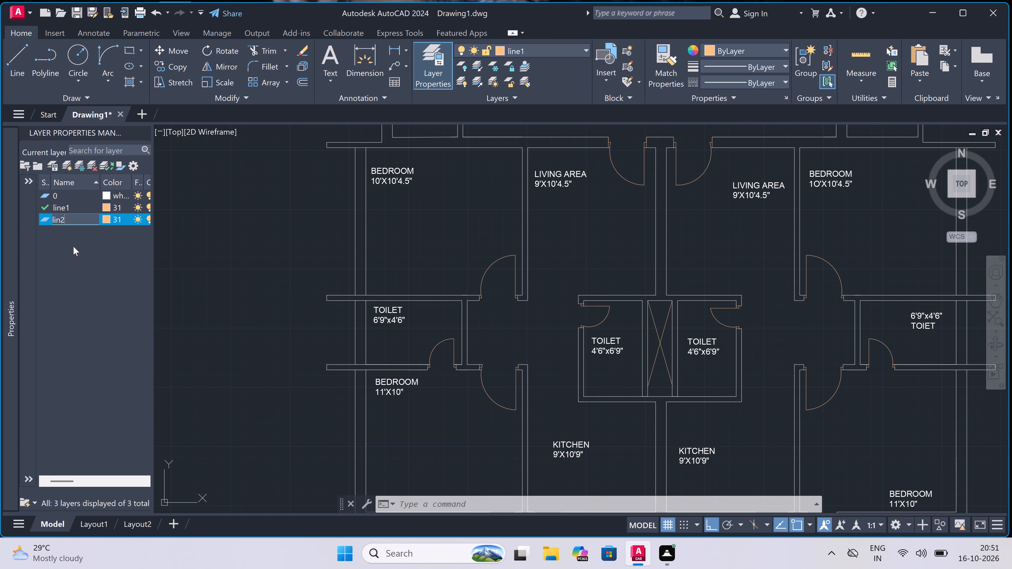
Set the colour of layer lin2 to index colour 141.
click(106, 219)
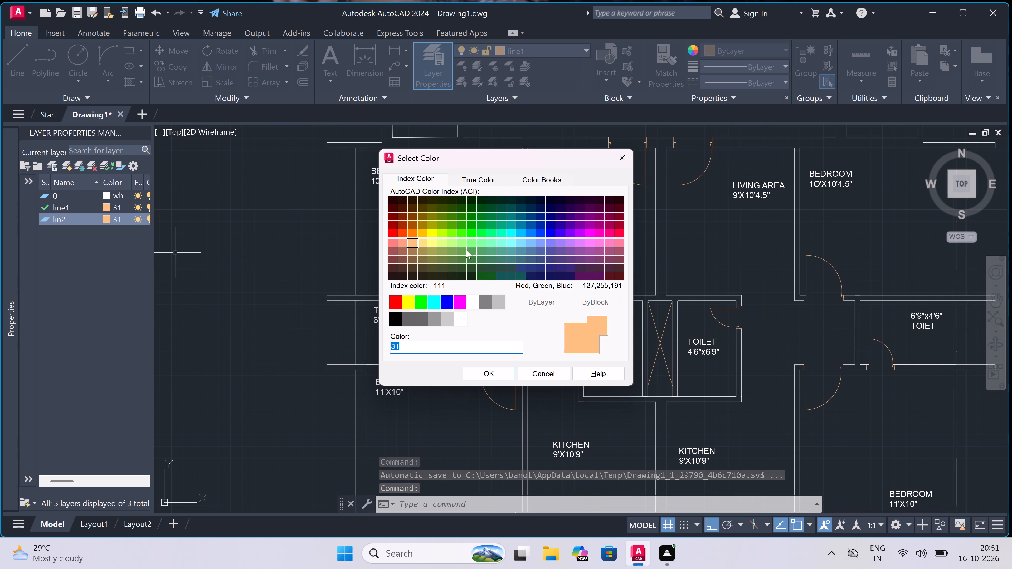
click(432, 242)
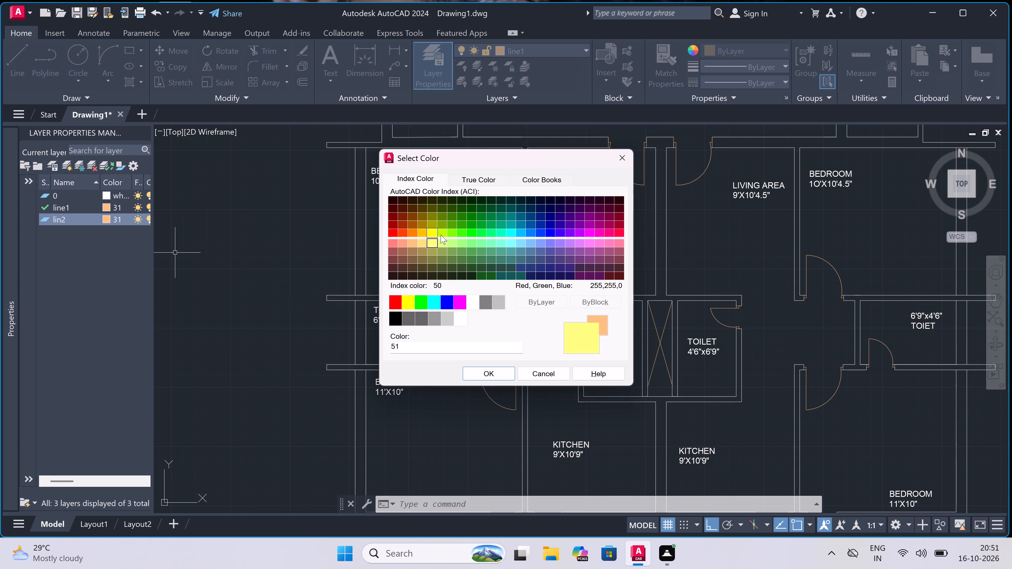
click(526, 242)
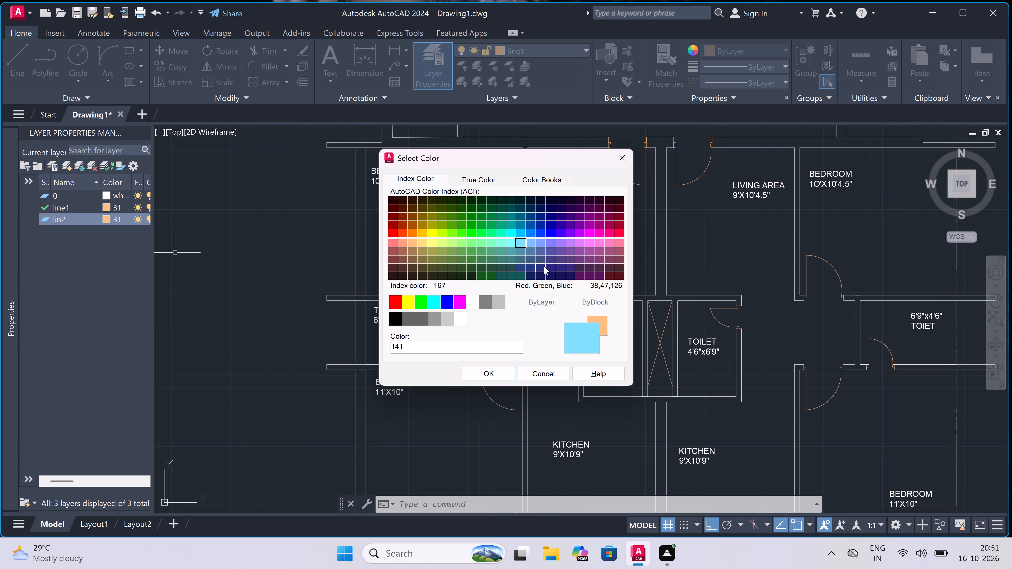
click(481, 373)
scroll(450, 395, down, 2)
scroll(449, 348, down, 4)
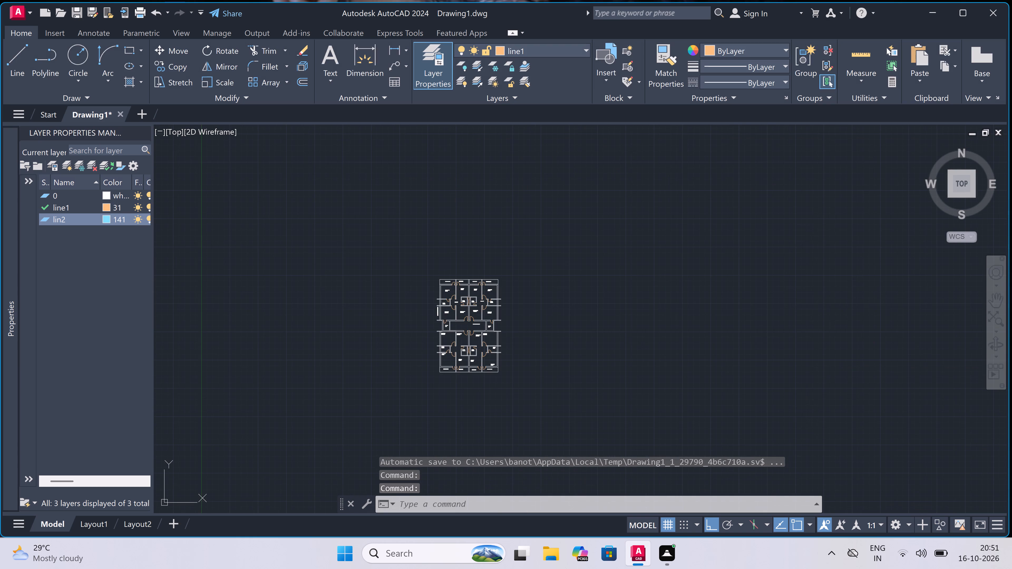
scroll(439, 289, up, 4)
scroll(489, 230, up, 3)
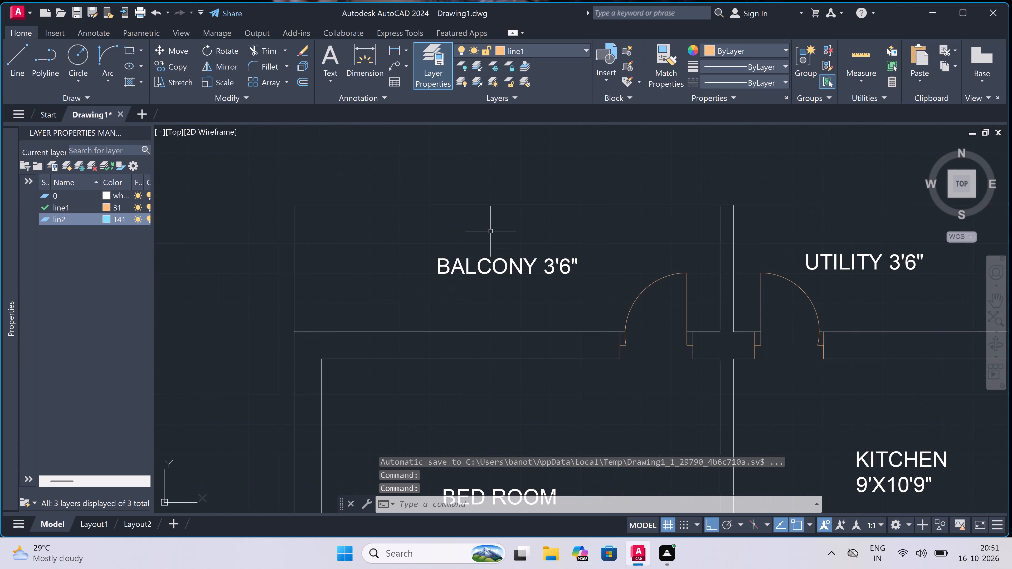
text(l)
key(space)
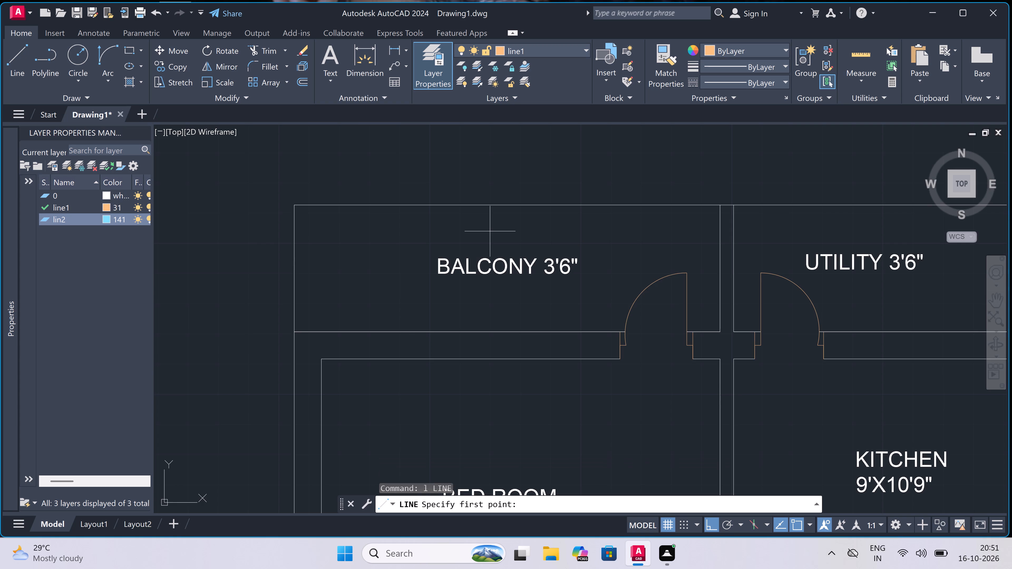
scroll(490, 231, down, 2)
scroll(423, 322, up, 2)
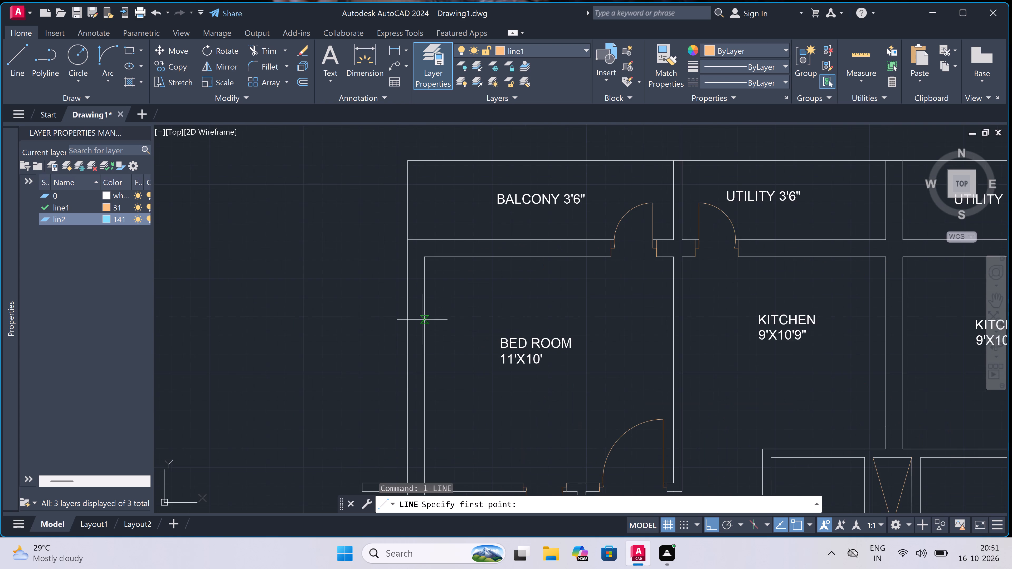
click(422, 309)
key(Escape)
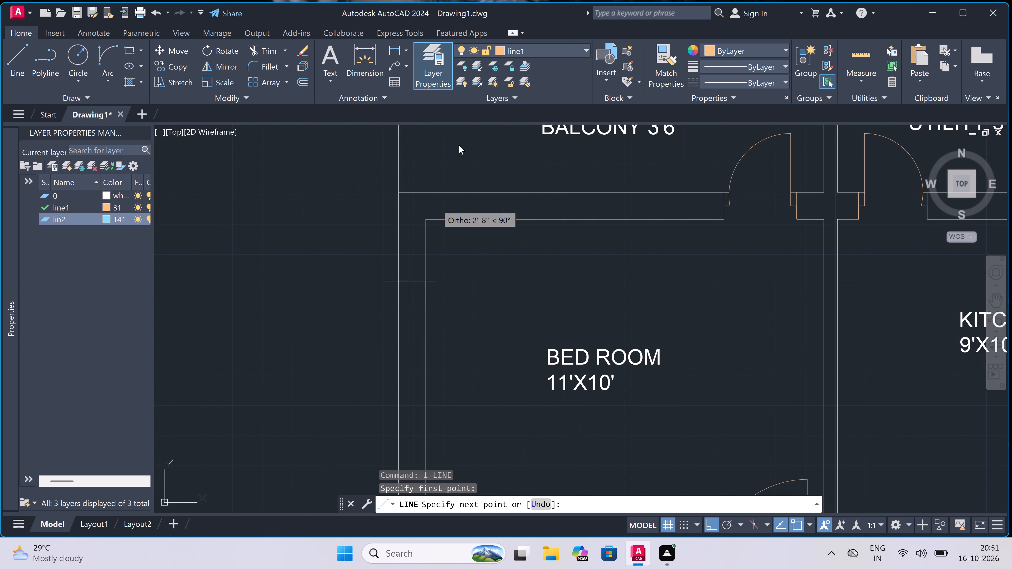
Make lin2 the current layer.
click(542, 49)
click(543, 81)
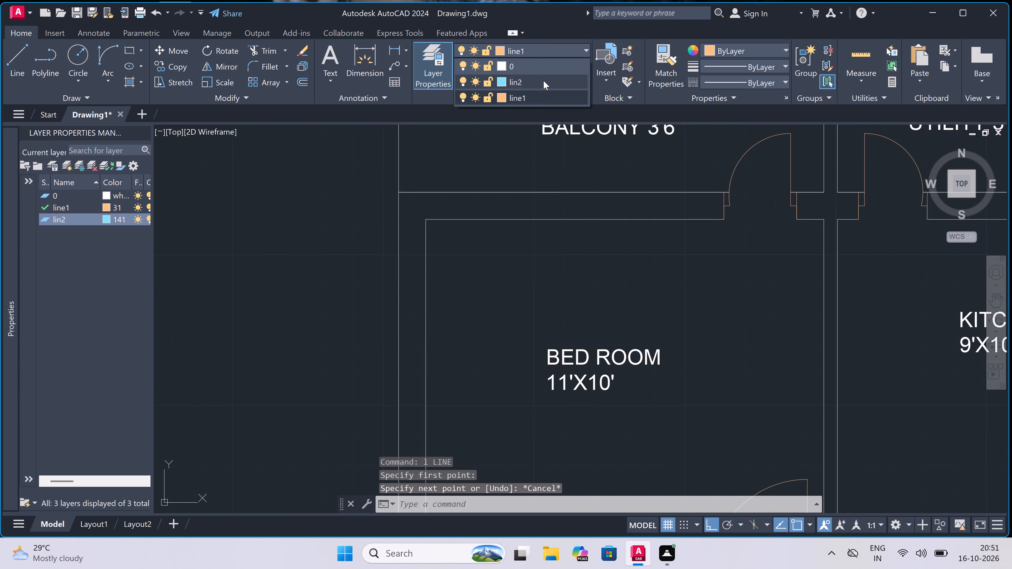
Draw a window outline in the upper-left bedroom's outer wall: a jamb across the wall, a 5' centre line downward from its midpoint, and a closing jamb.
key(space)
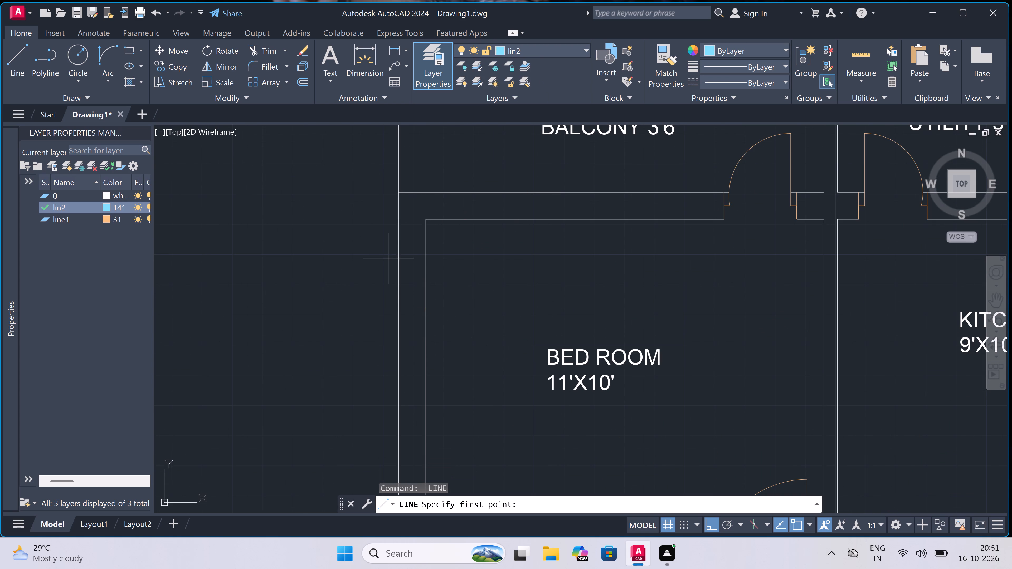
click(396, 295)
click(426, 294)
click(413, 296)
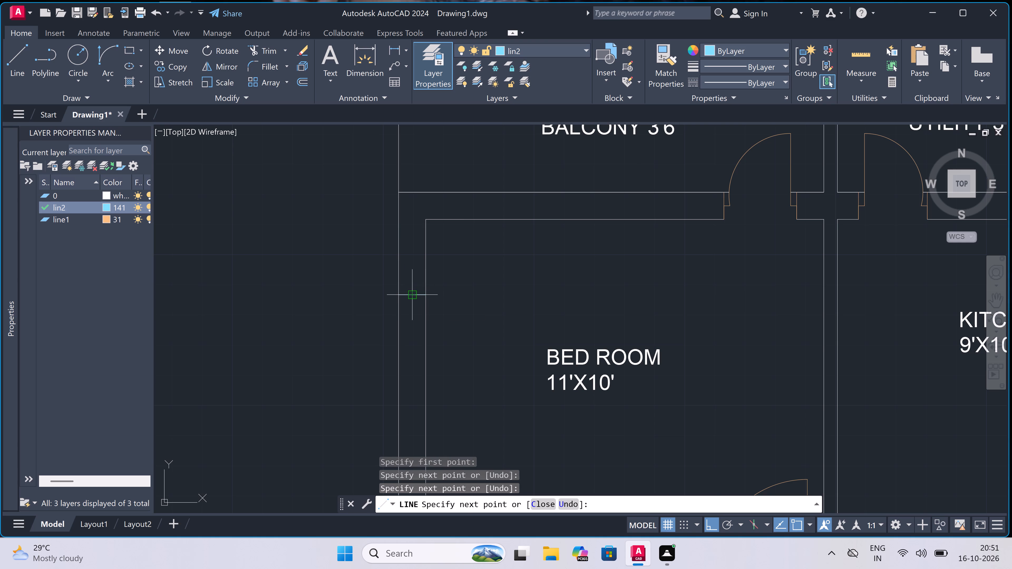
scroll(413, 295, down, 2)
scroll(413, 359, up, 2)
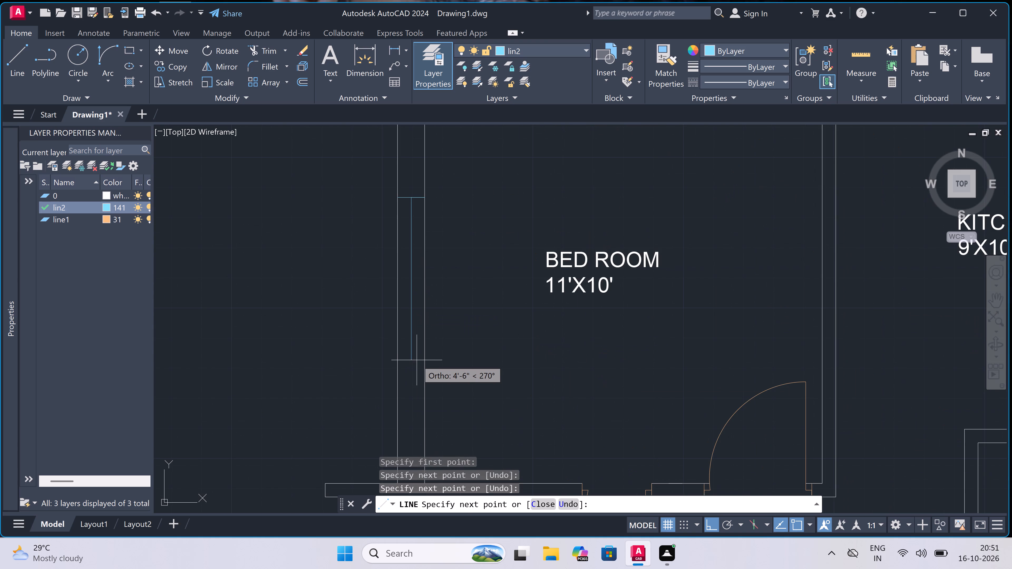
text(5')
key(space)
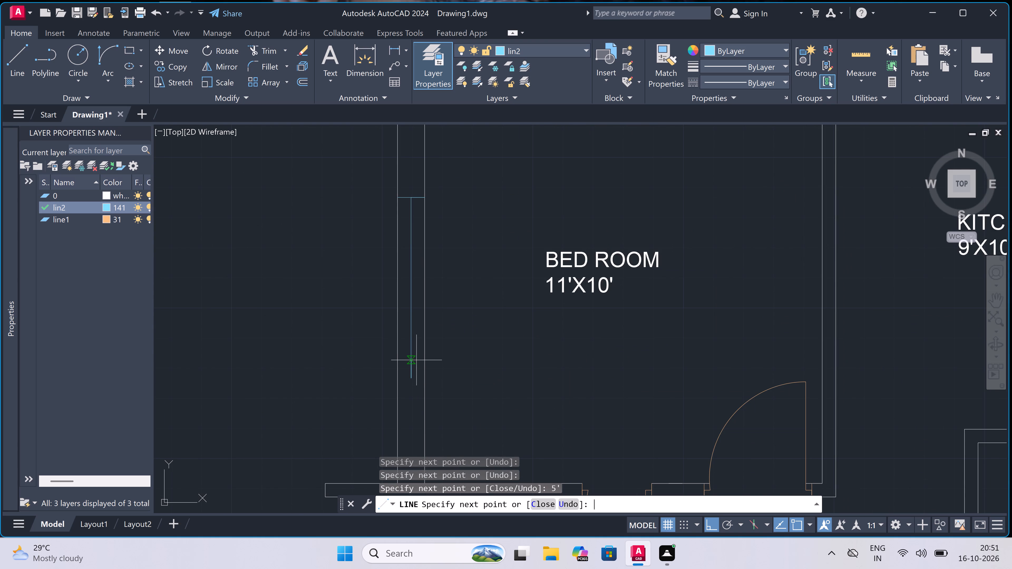
click(394, 379)
click(421, 379)
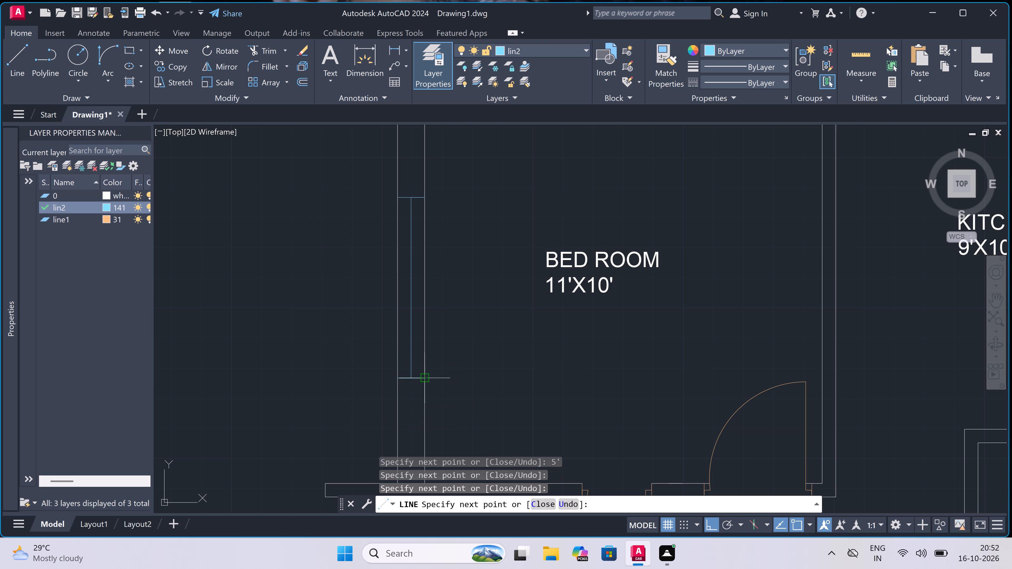
key(Escape)
Trim both wall lines between the two window jambs in the bedroom's outer wall.
key(t)
key(r)
key(space)
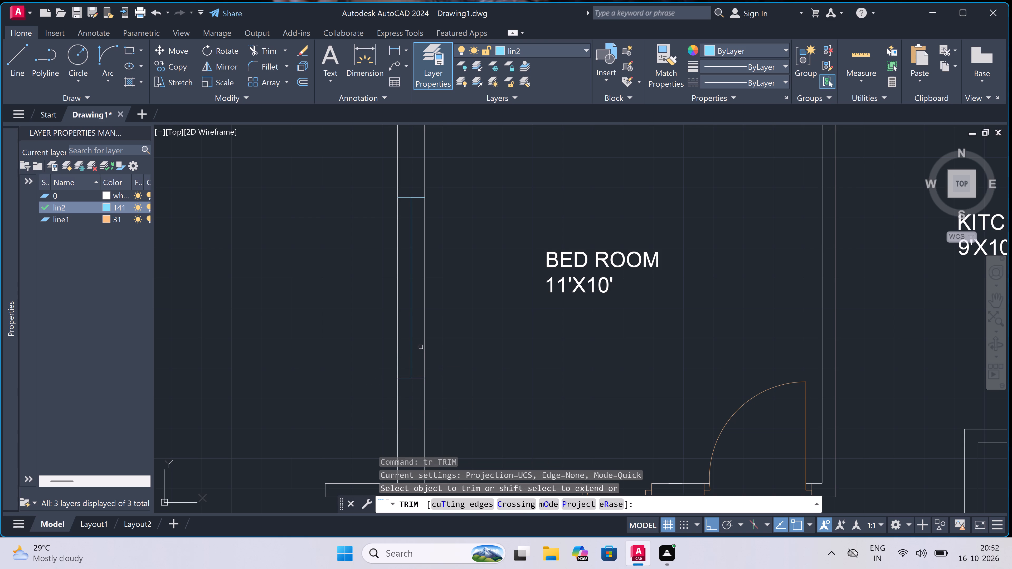
click(421, 346)
click(433, 339)
click(398, 335)
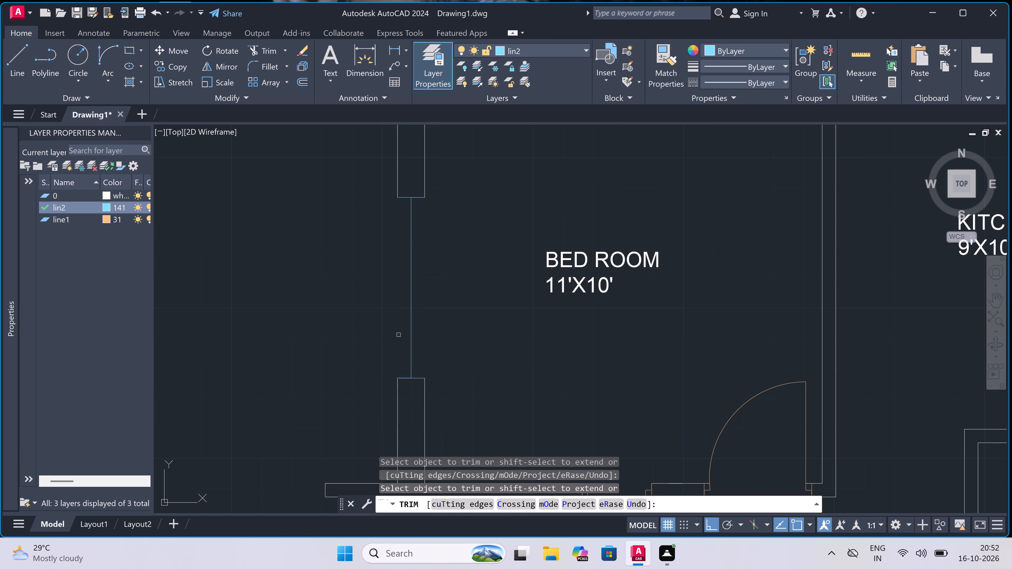
key(Escape)
Draw the window's outer and inner face lines between the jamb ends in the bedroom's outer wall.
key(l)
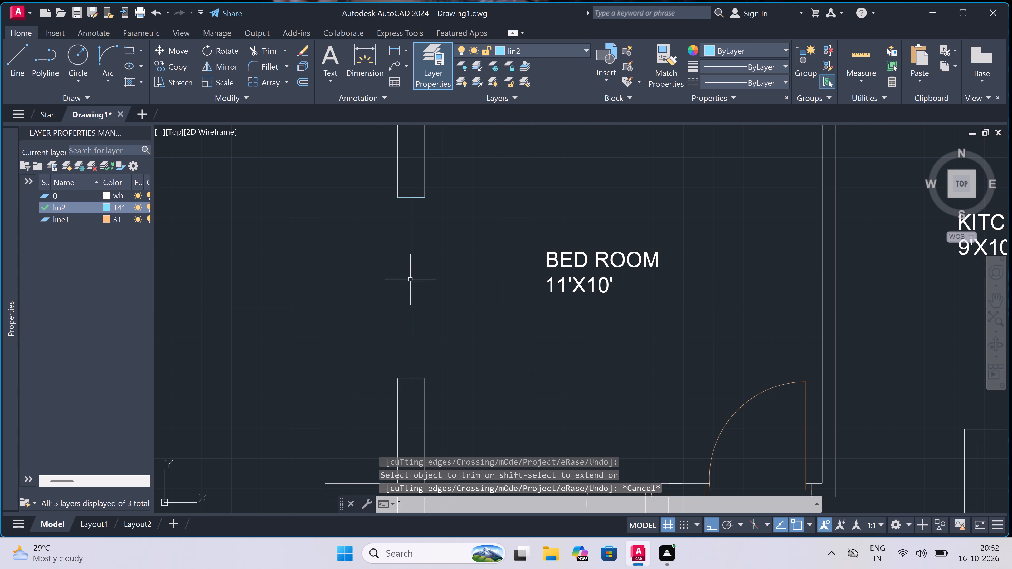
key(space)
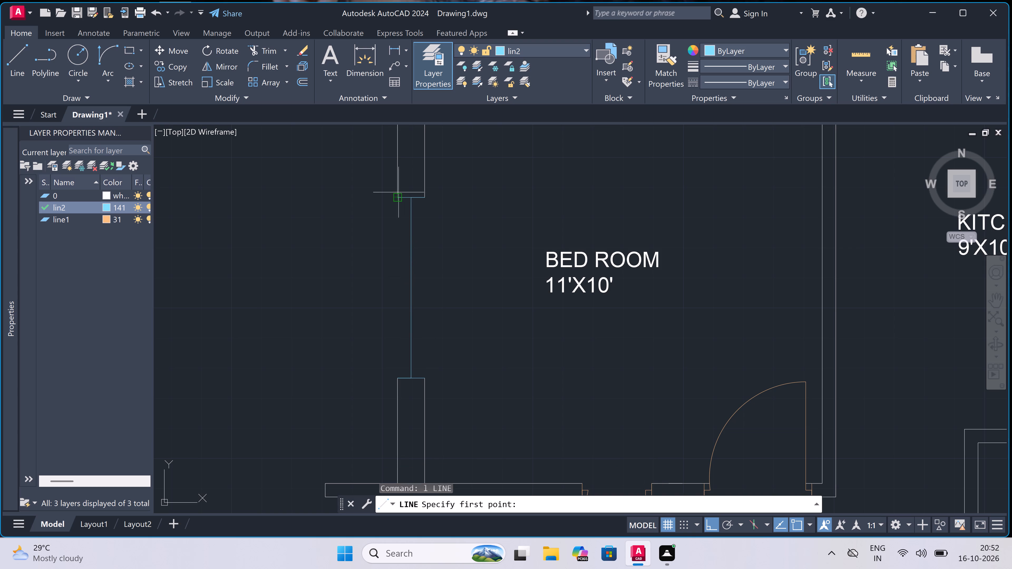
click(397, 195)
click(395, 377)
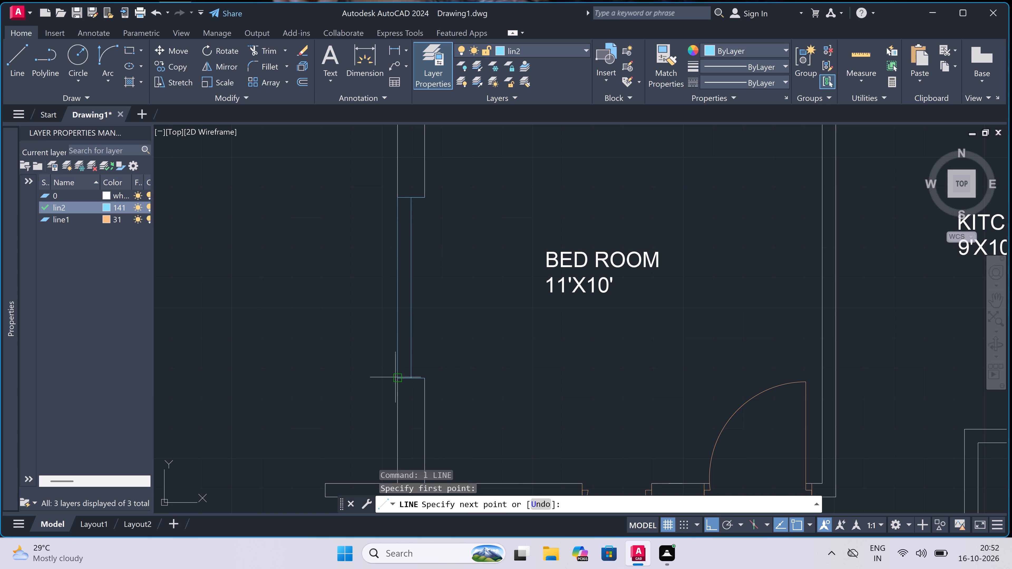
key(Escape)
key(space)
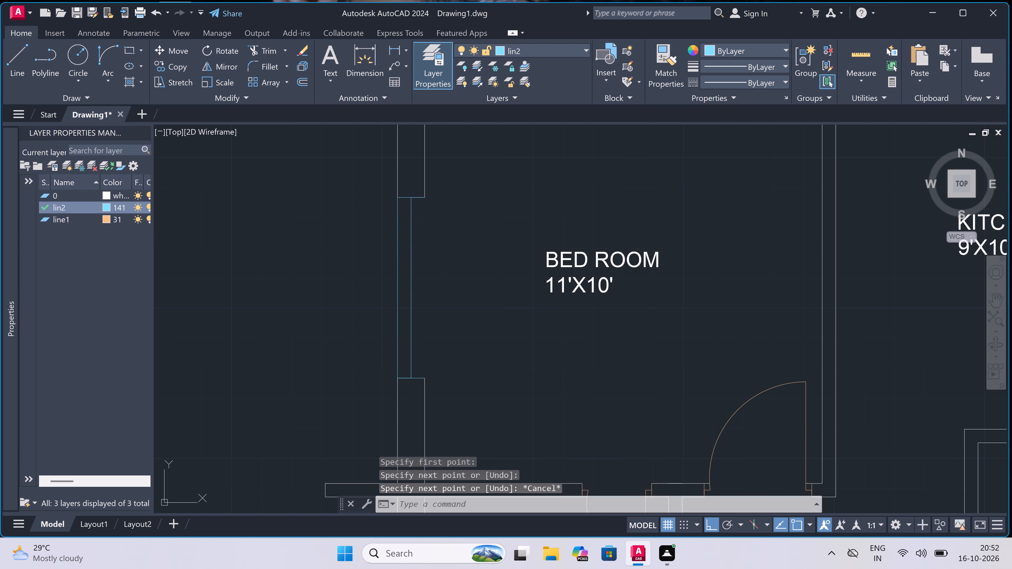
click(425, 197)
click(425, 375)
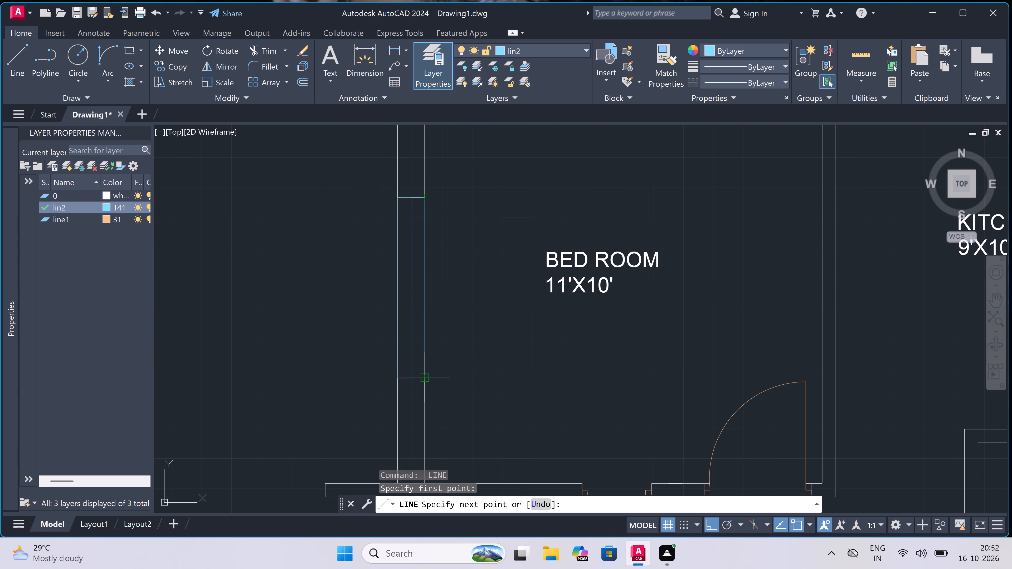
key(Escape)
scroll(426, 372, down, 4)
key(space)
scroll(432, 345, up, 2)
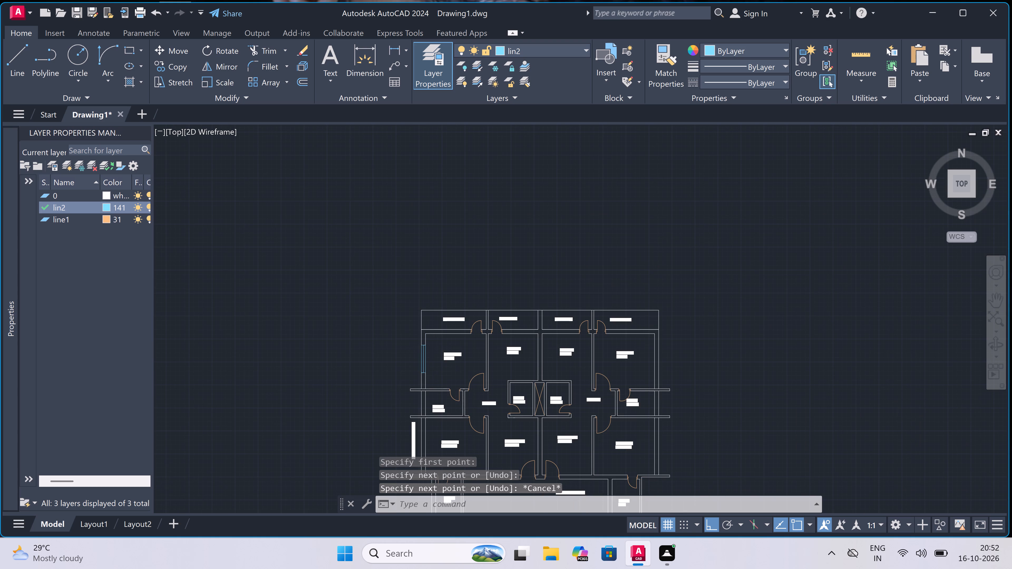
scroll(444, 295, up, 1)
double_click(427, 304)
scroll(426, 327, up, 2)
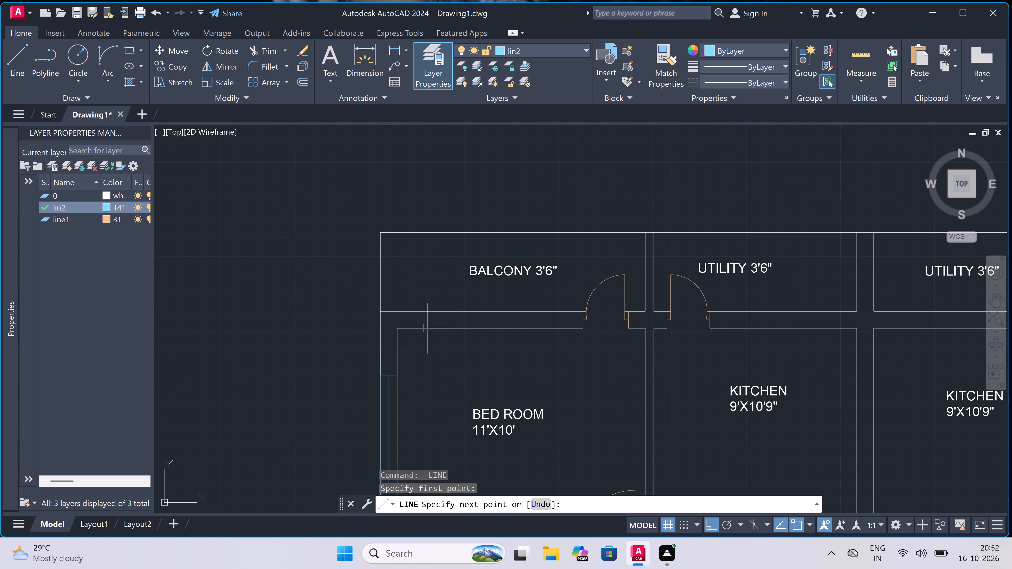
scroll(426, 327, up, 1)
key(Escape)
Draw a window outline in the bedroom–balcony wall: a jamb across the wall, a 5' centre line rightward from its midpoint, and a closing jamb.
key(space)
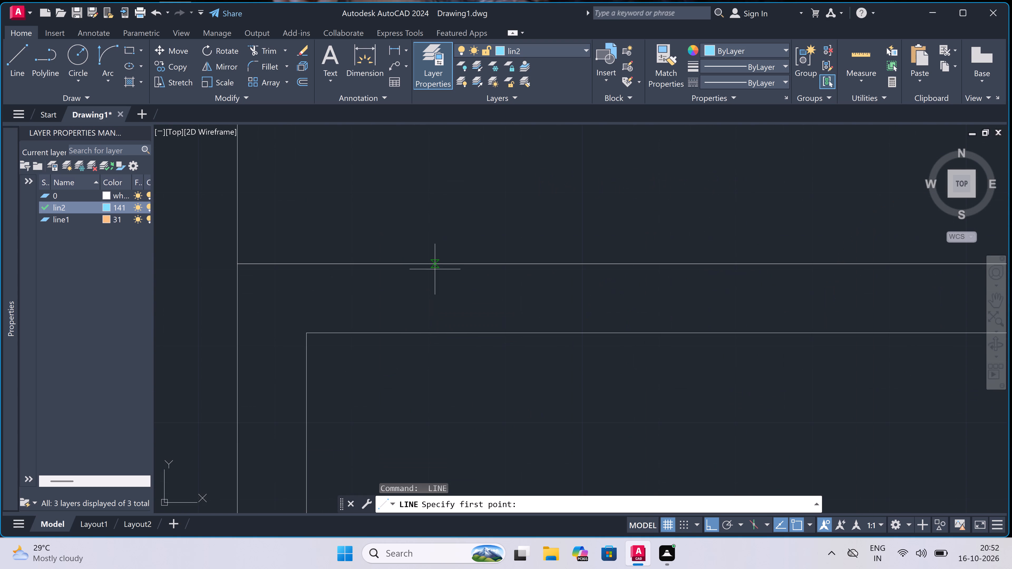
click(436, 268)
click(436, 334)
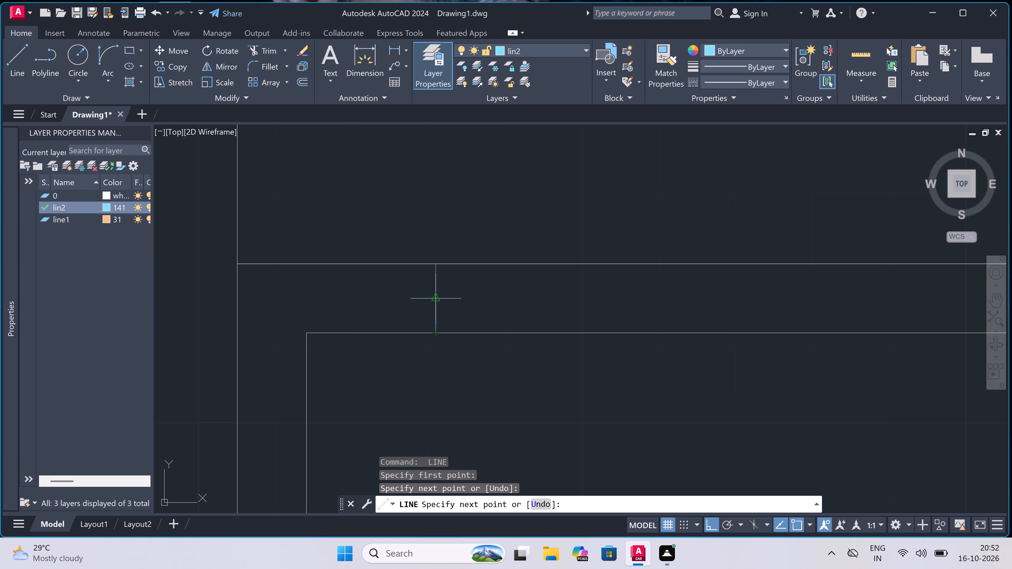
click(438, 293)
scroll(438, 293, down, 2)
scroll(571, 298, up, 1)
text(5')
key(space)
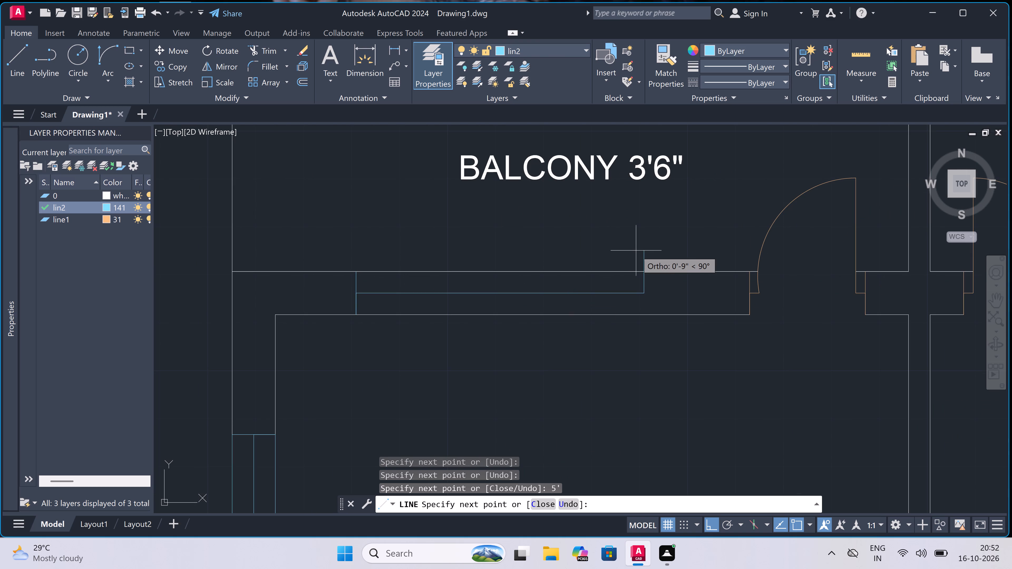
click(646, 271)
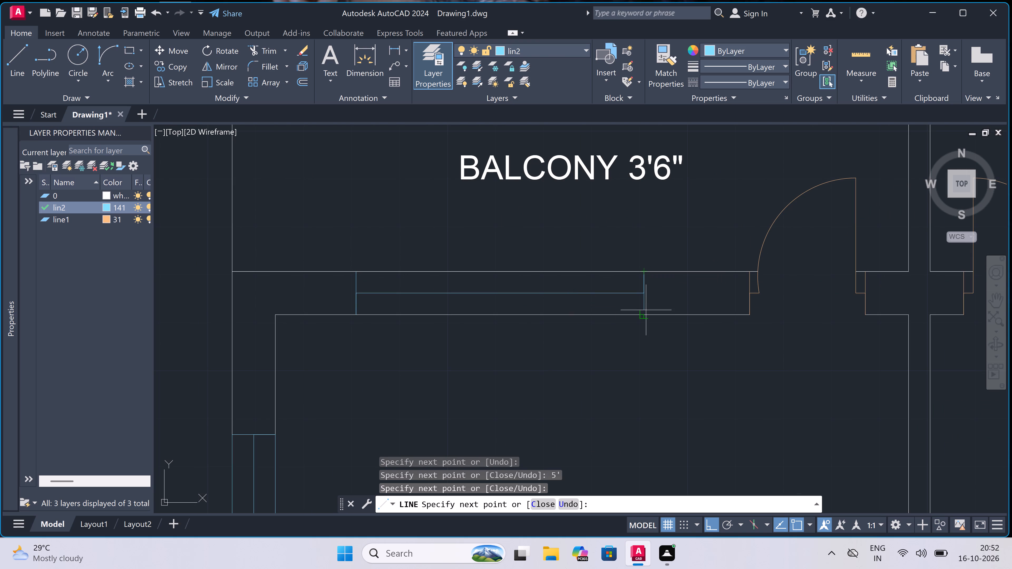
click(645, 312)
key(Escape)
Trim both wall lines between the two window jambs in the wall separating the bedroom and balcony.
key(t)
key(r)
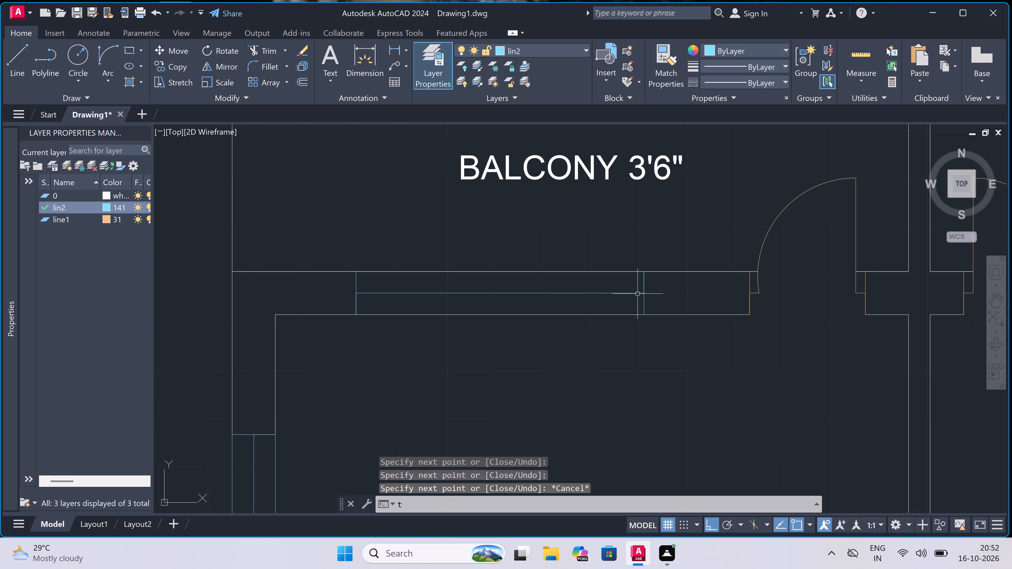
key(space)
triple_click(578, 303)
click(553, 335)
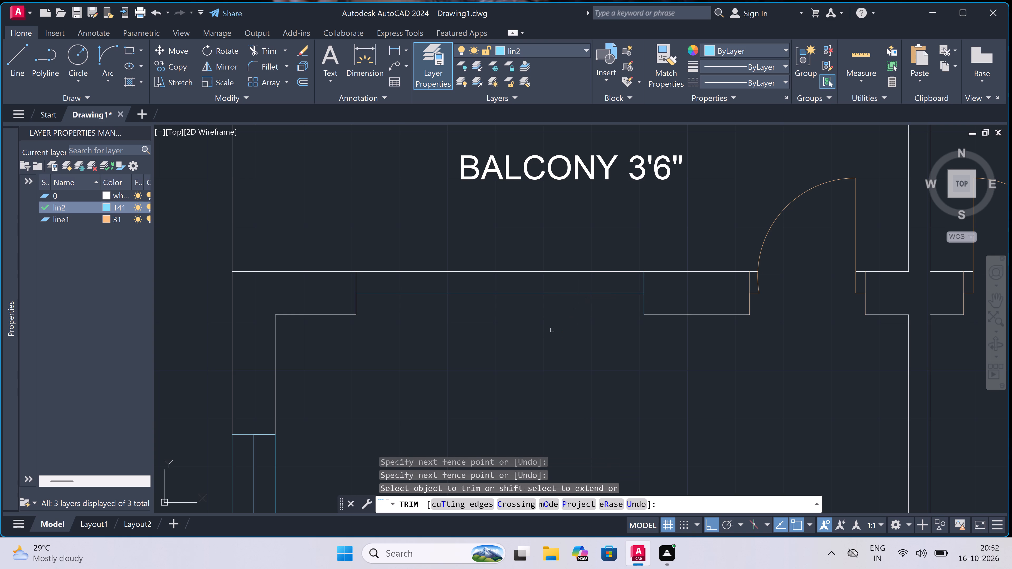
click(544, 276)
click(548, 260)
key(Escape)
Draw the window's two face lines between the jamb ends in the bedroom–balcony wall.
text(l)
key(space)
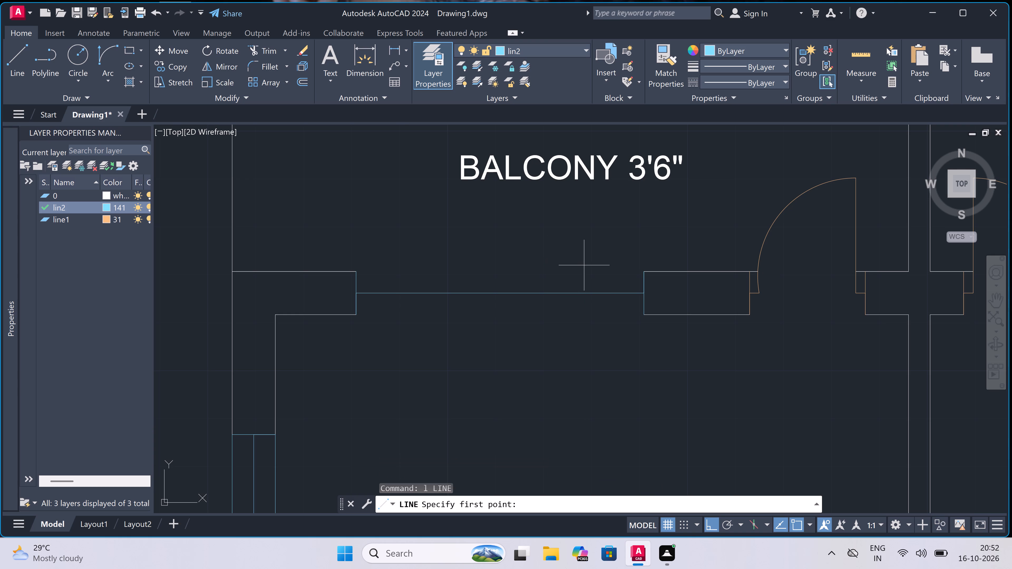
click(641, 273)
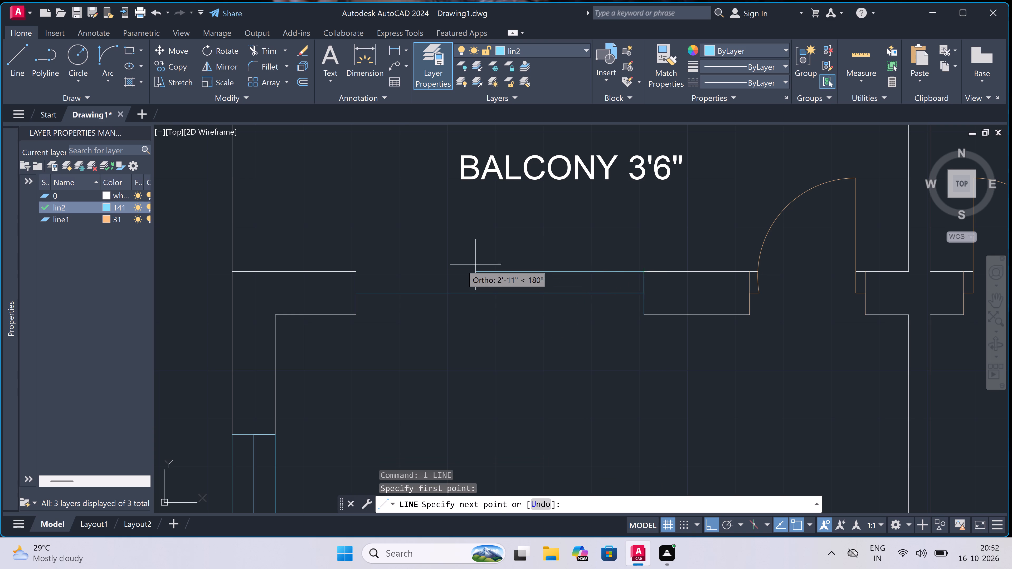
click(359, 275)
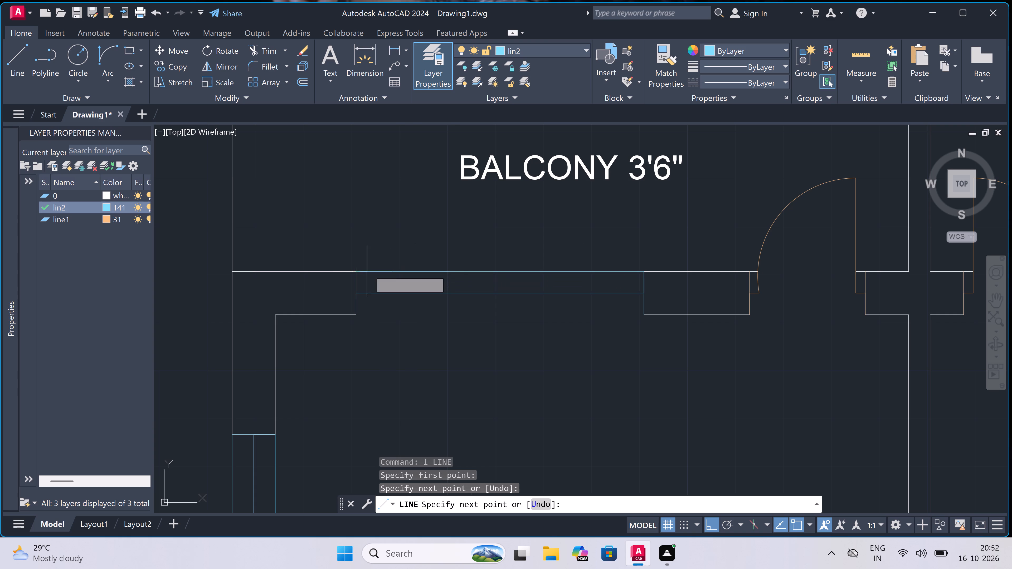
key(Escape)
key(space)
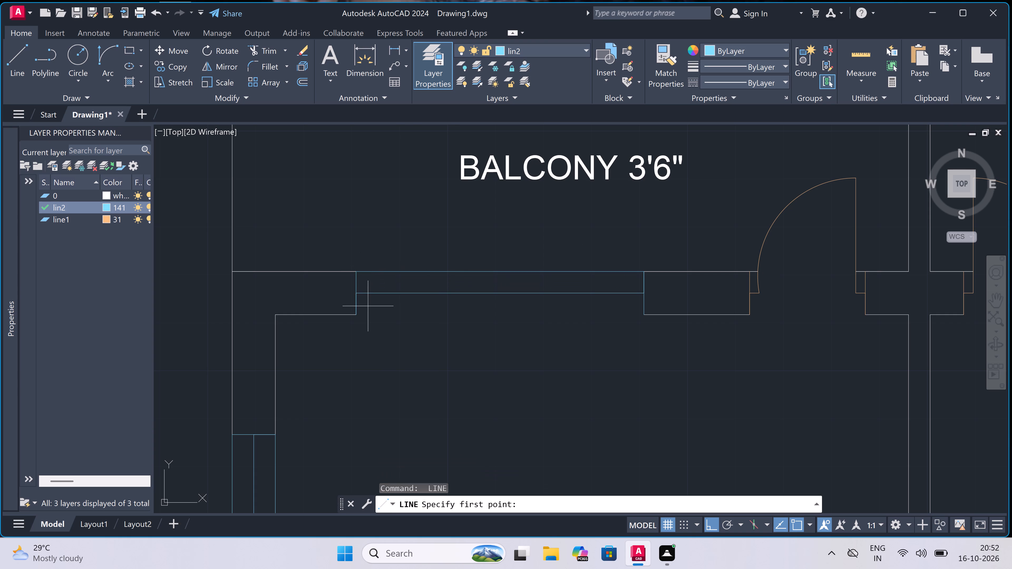
click(358, 315)
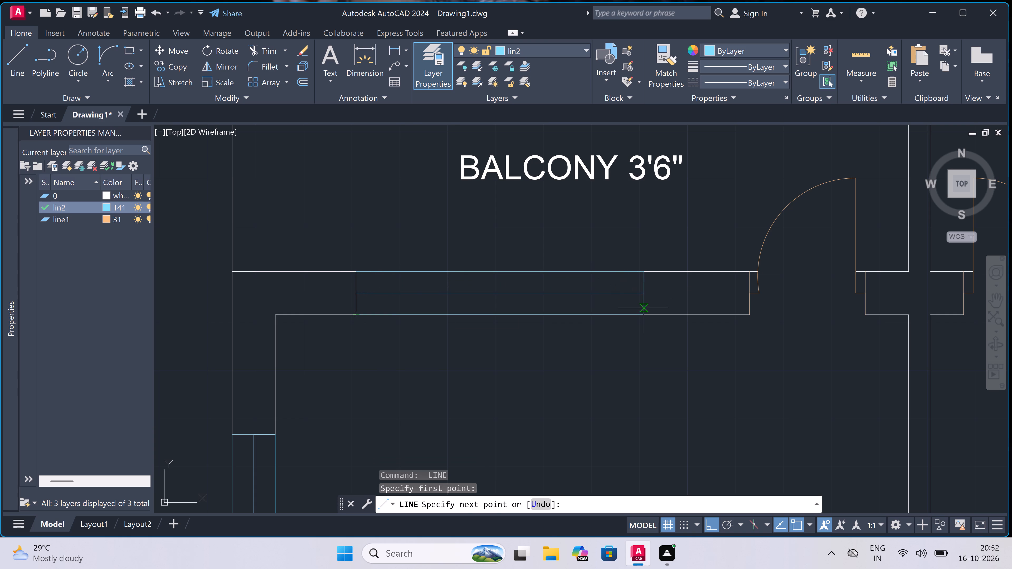
click(642, 312)
click(644, 312)
key(Escape)
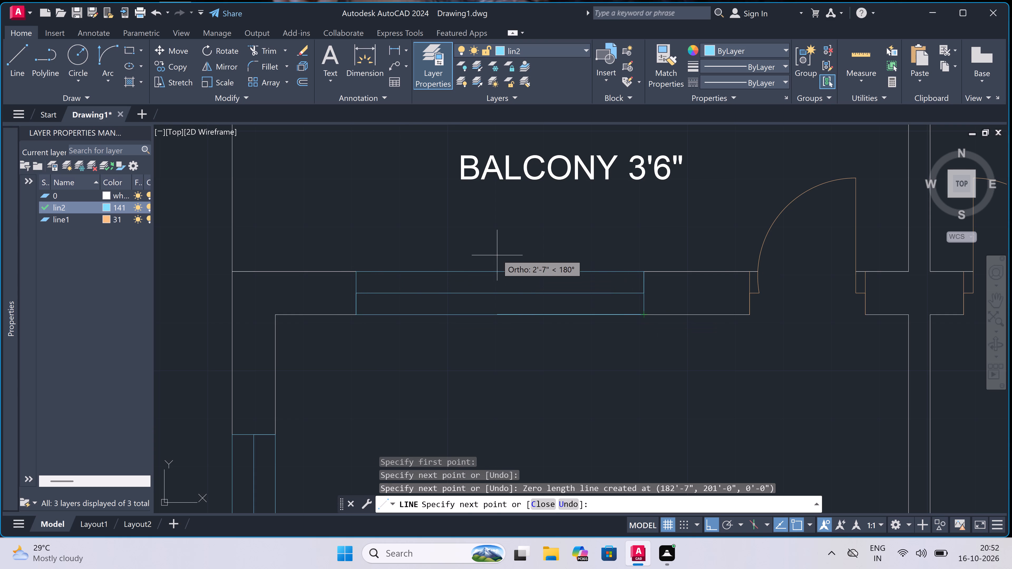
Draw a window outline in the left kitchen–utility wall: a jamb across the wall, a 3' centre line rightward from its midpoint, and a closing jamb.
scroll(491, 254, down, 6)
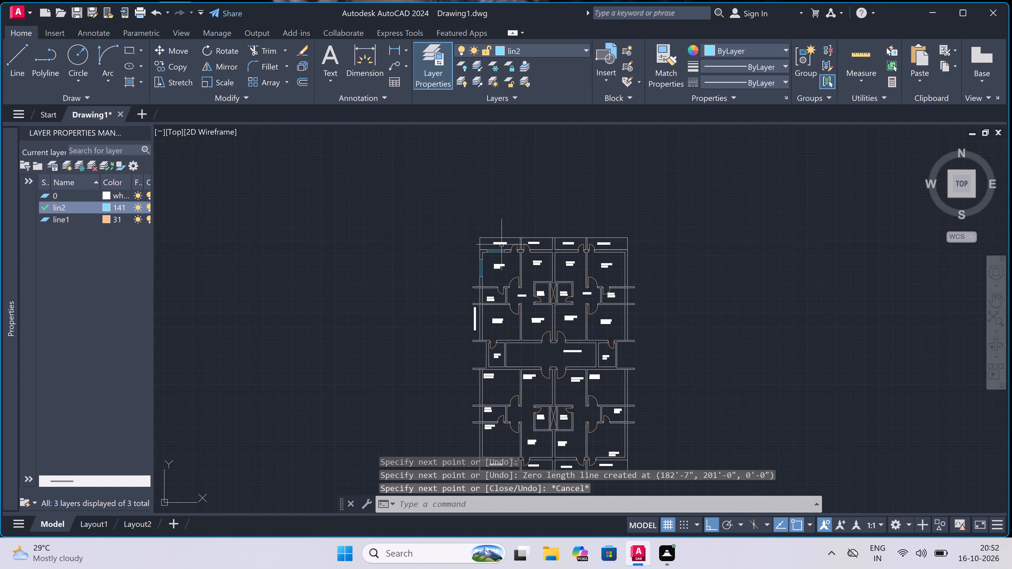
scroll(556, 254, up, 3)
scroll(463, 224, up, 2)
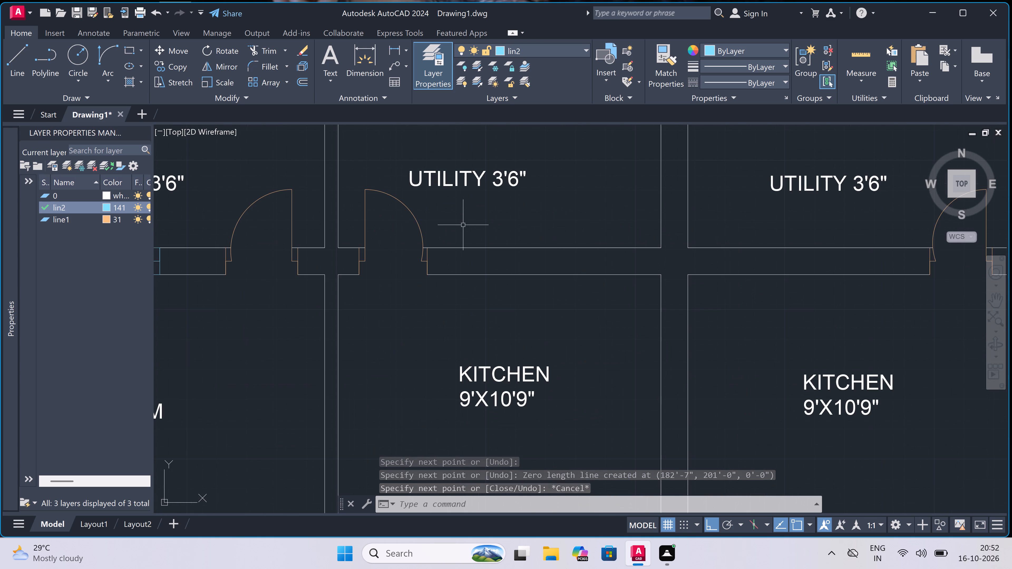
key(space)
scroll(464, 249, up, 1)
click(466, 242)
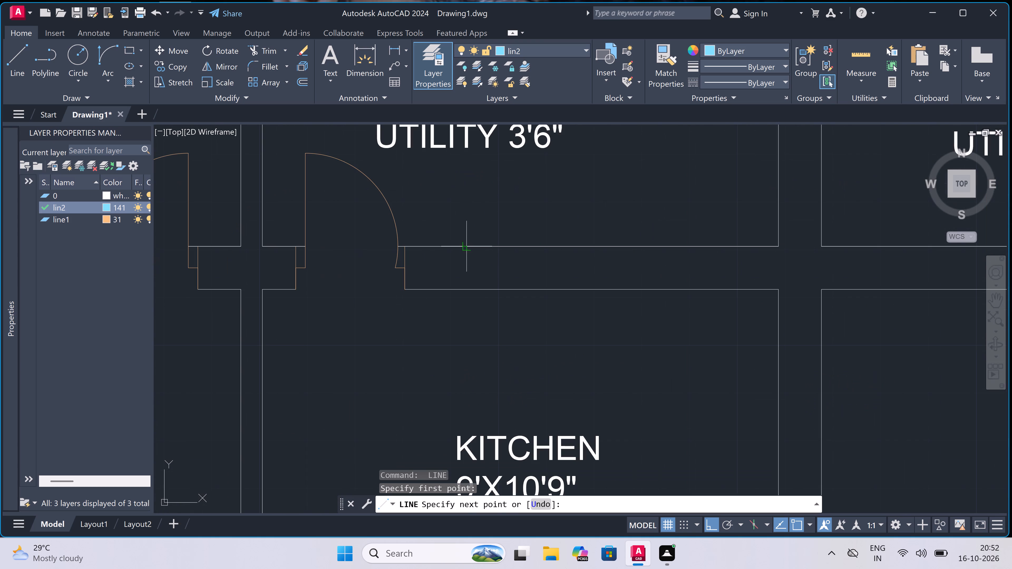
click(466, 288)
click(468, 266)
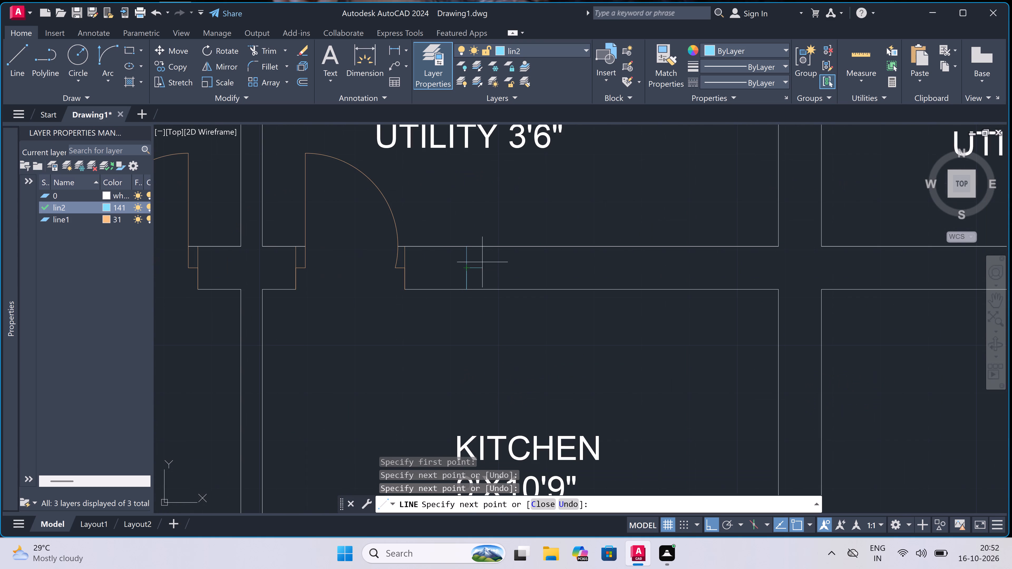
text(3')
key(space)
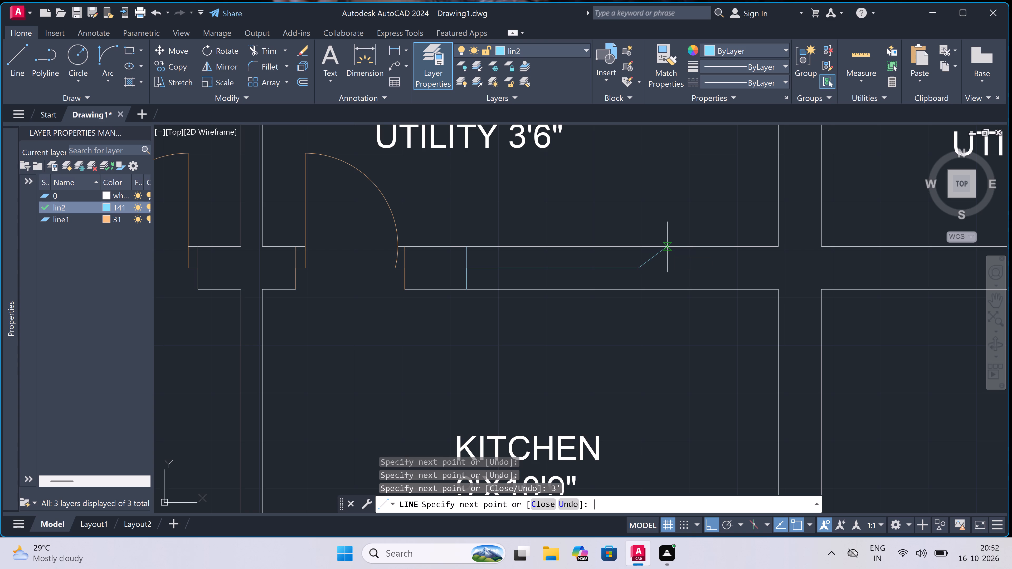
click(638, 247)
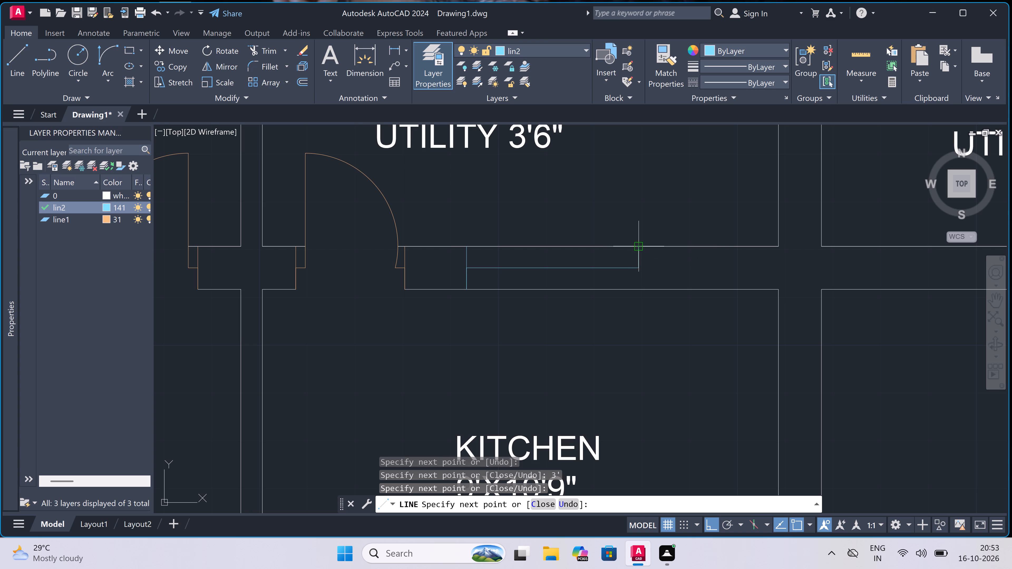
click(639, 288)
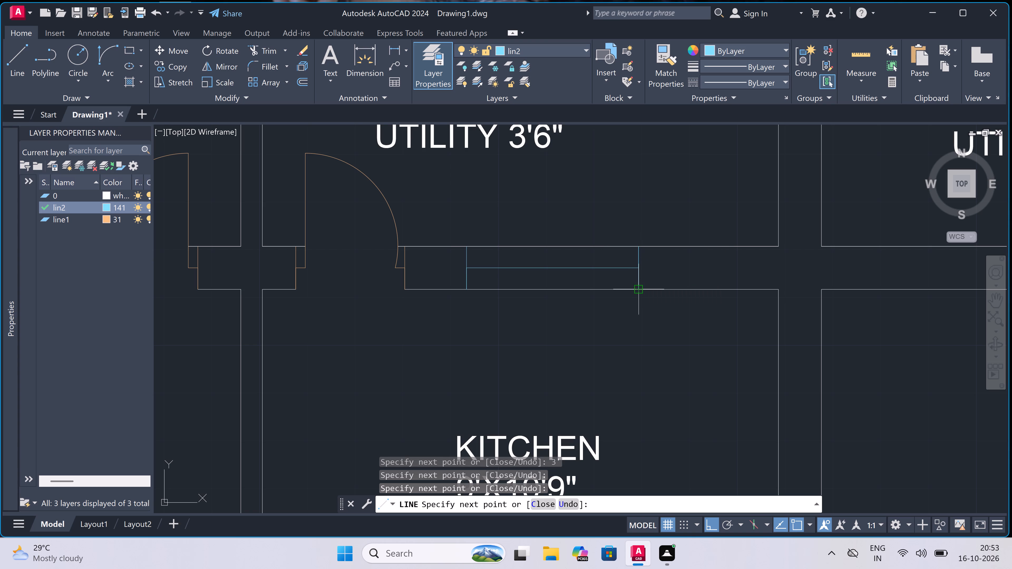
key(Escape)
Trim both wall lines between the two window jambs in the left kitchen–utility wall.
scroll(621, 248, up, 1)
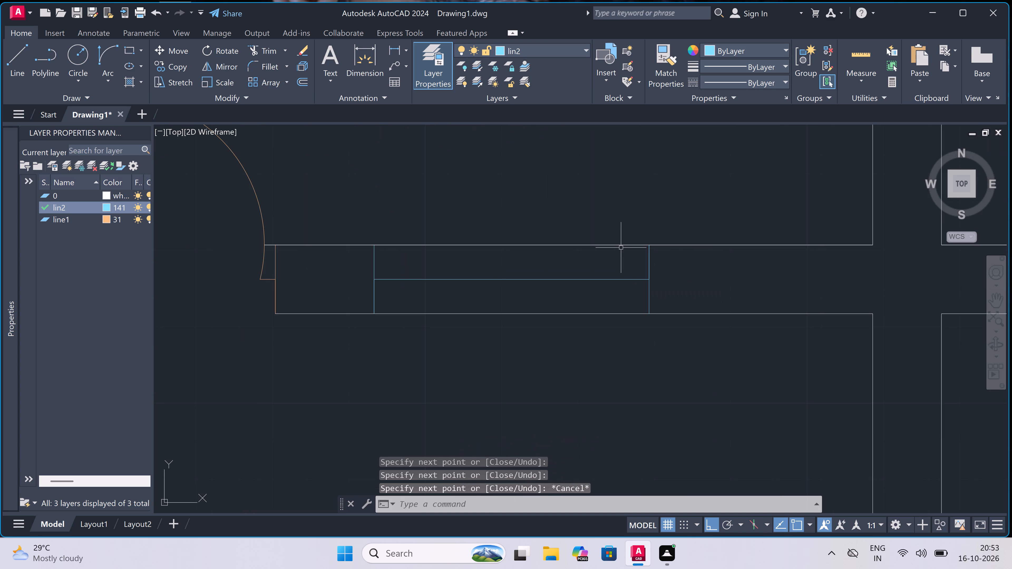
key(t)
key(r)
key(space)
click(605, 251)
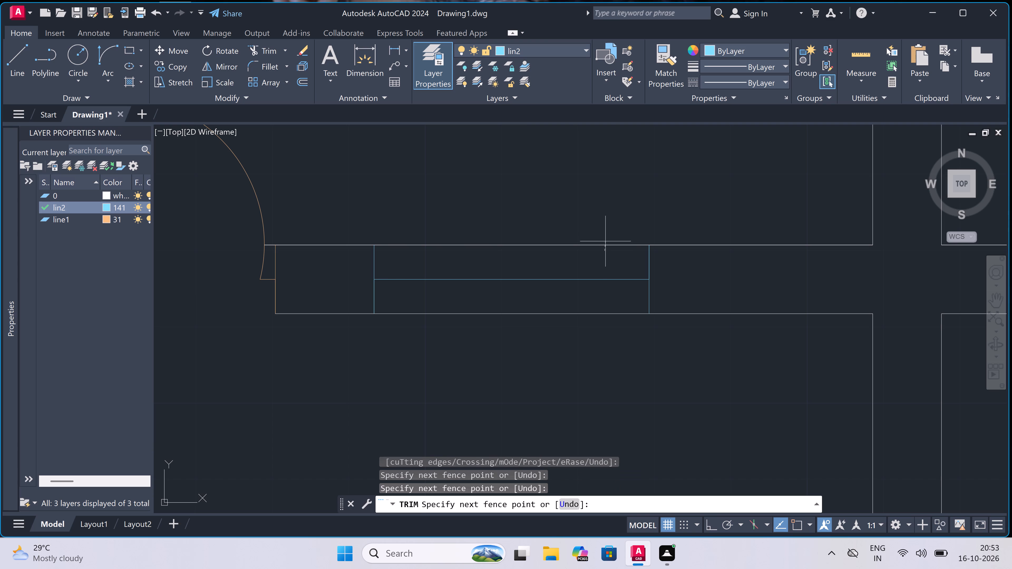
click(607, 235)
click(557, 314)
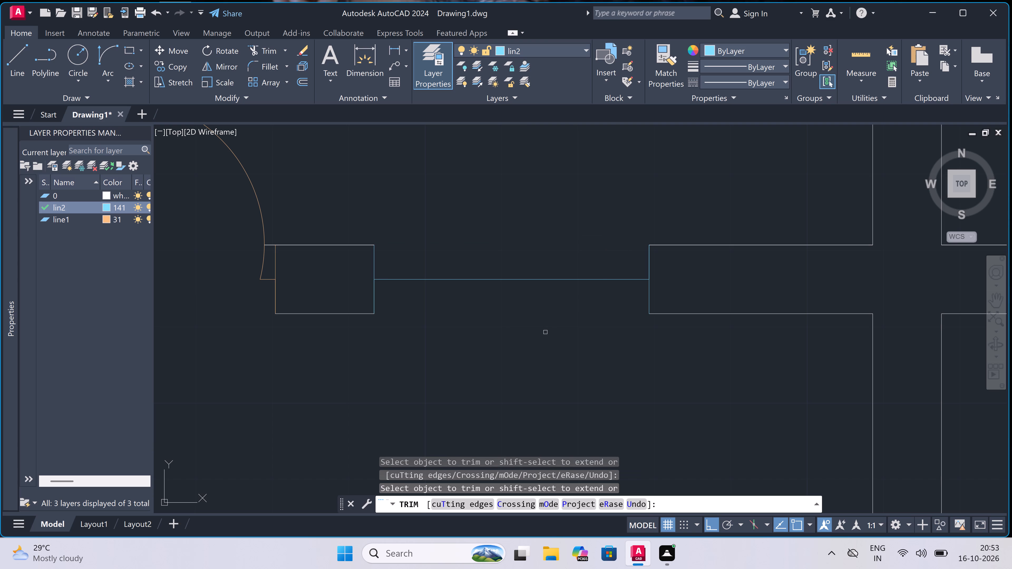
key(Escape)
Draw the window's two face lines between the jamb ends in the left kitchen–utility wall.
key(l)
key(space)
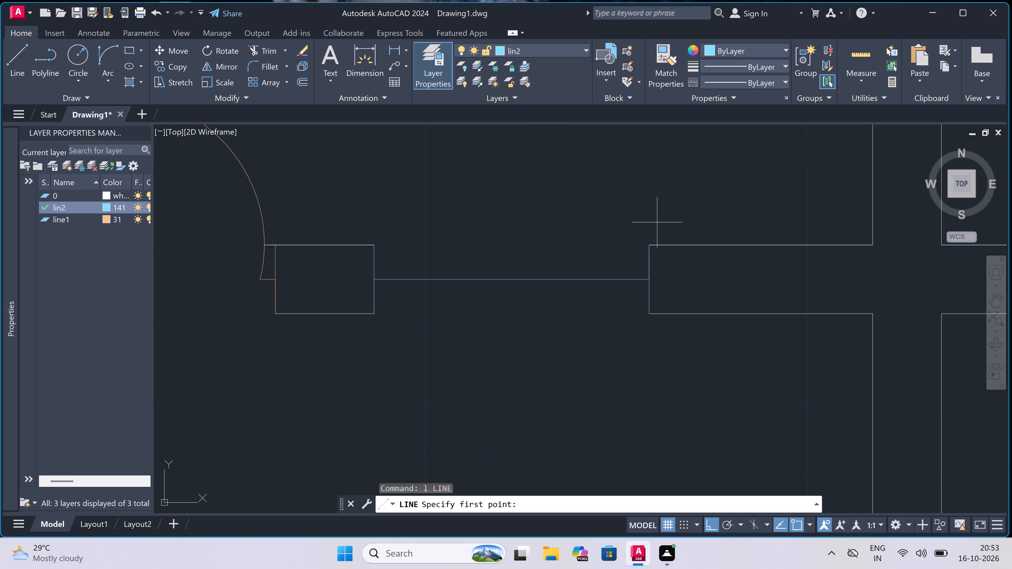
click(649, 244)
drag(648, 245, 645, 246)
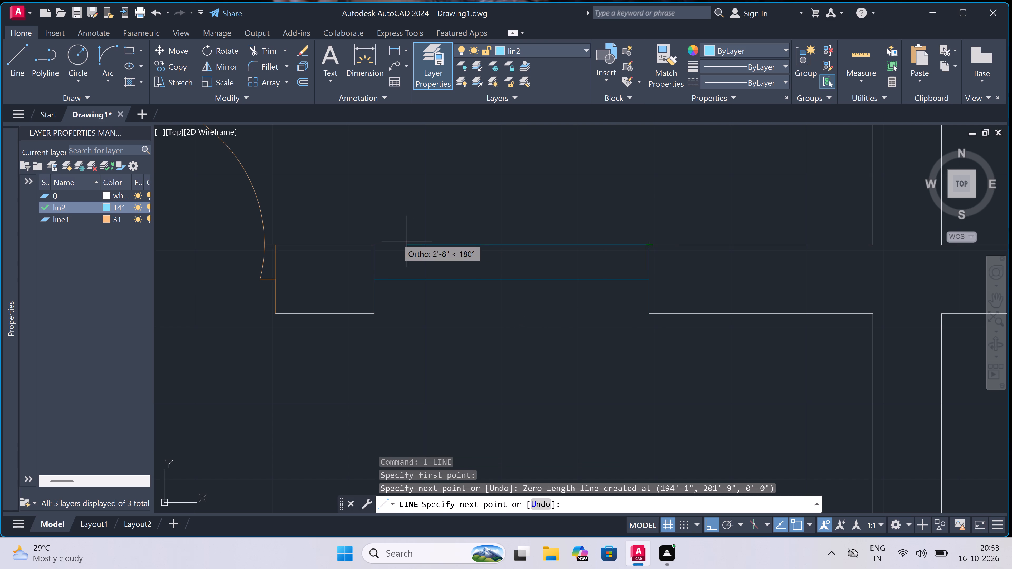
double_click(376, 244)
key(Escape)
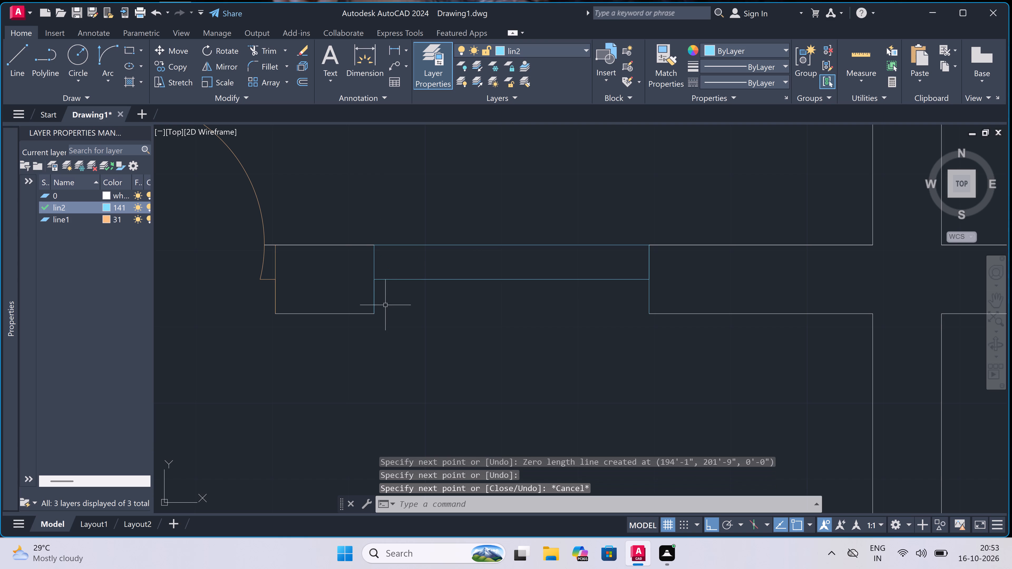
key(space)
click(376, 316)
drag(382, 316, 384, 316)
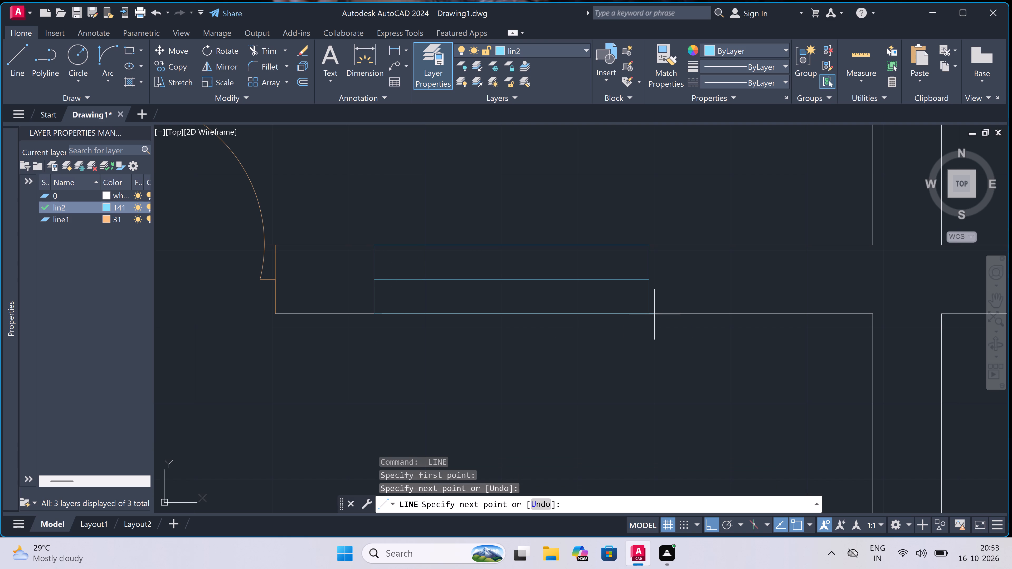
click(647, 313)
key(Escape)
Draw a window outline in the right kitchen–utility wall: a jamb across the wall, a 3' centre line rightward from its midpoint, and a closing jamb.
scroll(451, 253, down, 4)
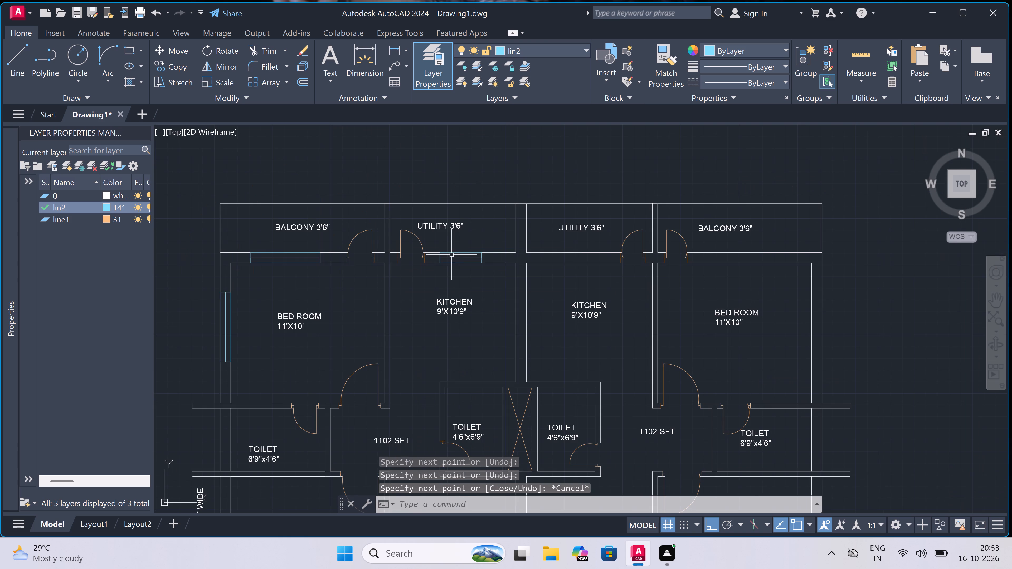
scroll(581, 253, up, 2)
key(space)
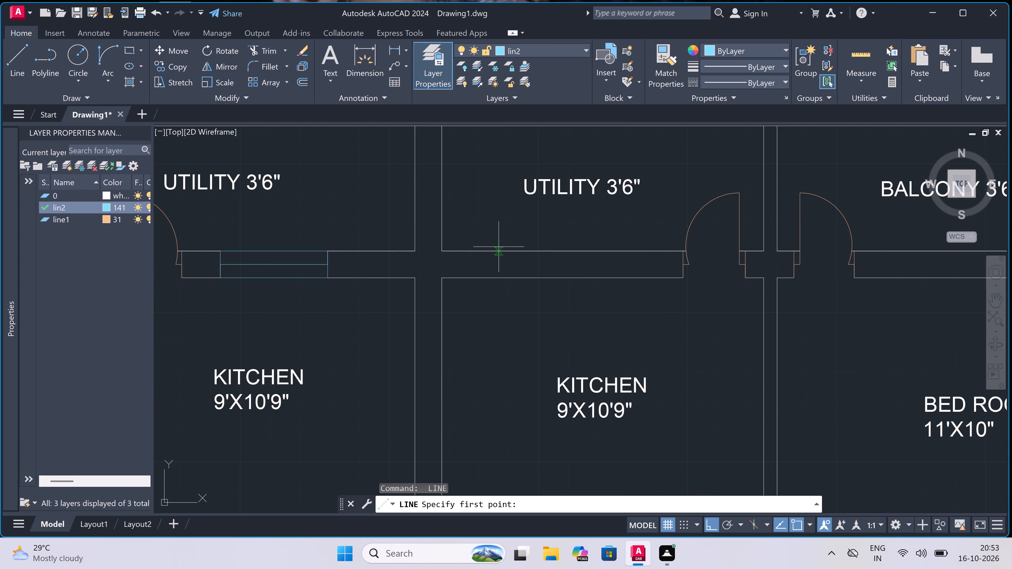
click(500, 253)
click(504, 279)
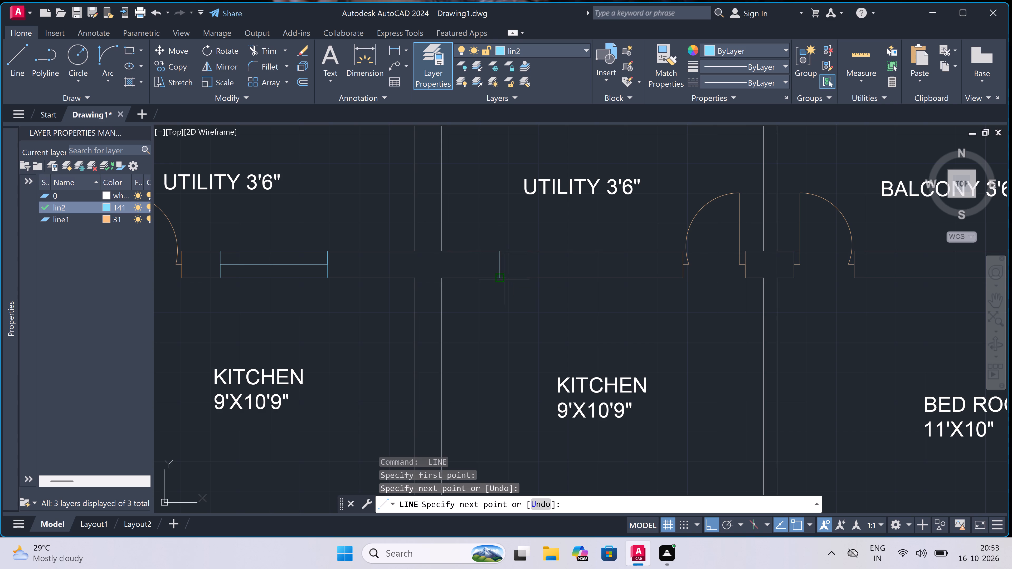
click(498, 265)
scroll(596, 266, up, 2)
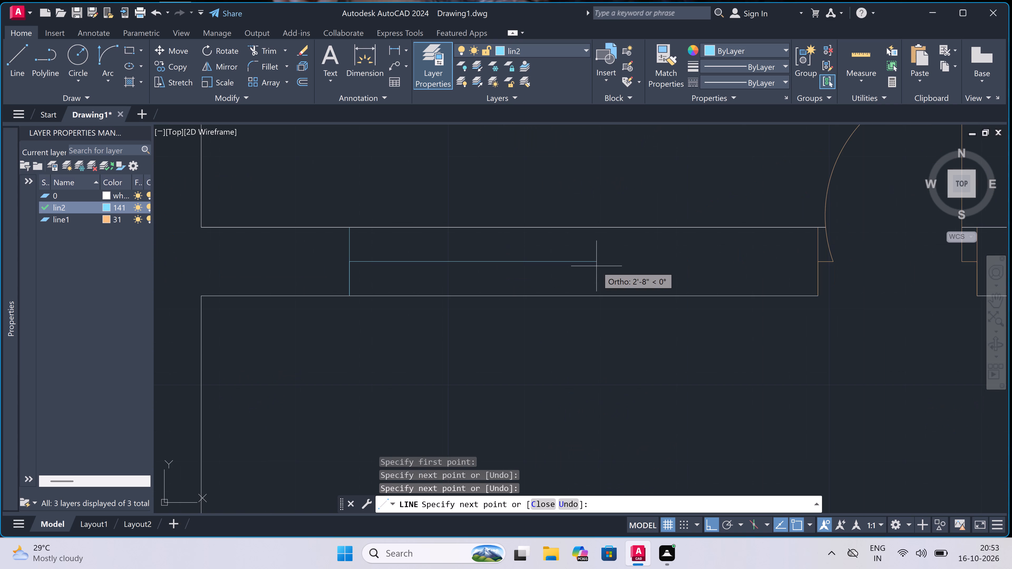
text(3')
key(space)
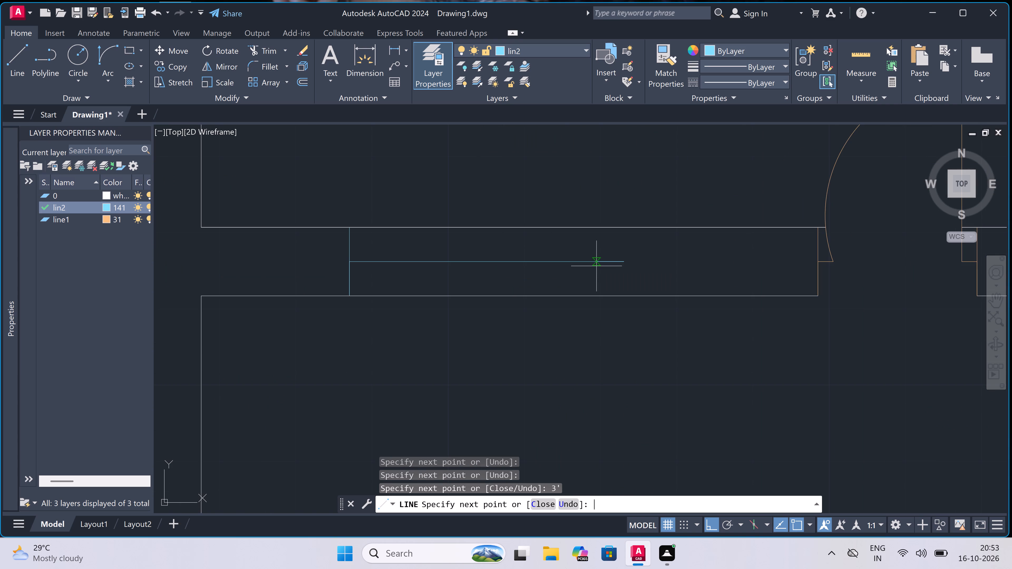
click(623, 229)
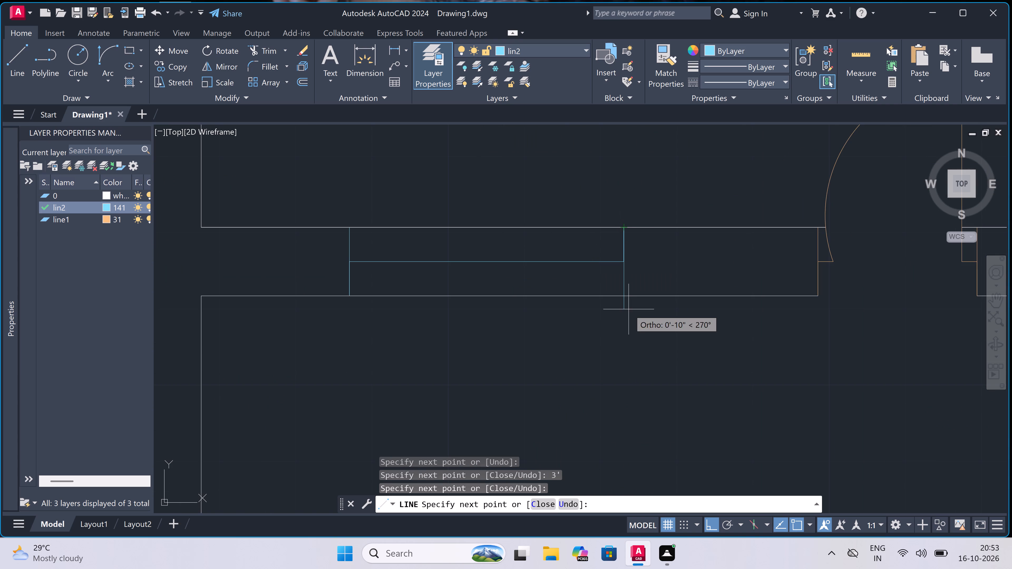
click(624, 295)
key(Escape)
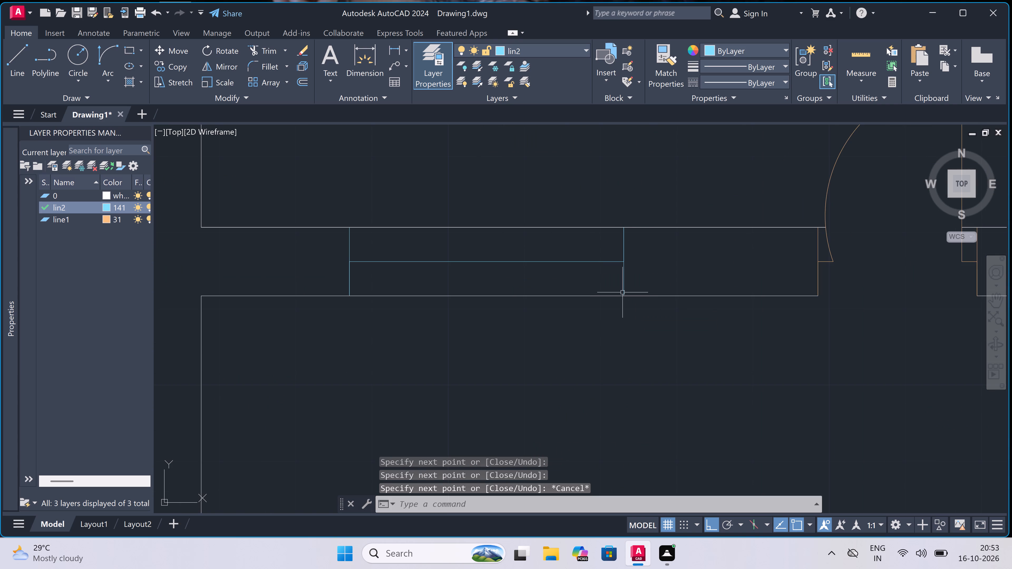
Trim both wall lines between the two window jambs in the right kitchen–utility wall.
key(t)
key(r)
key(space)
double_click(589, 289)
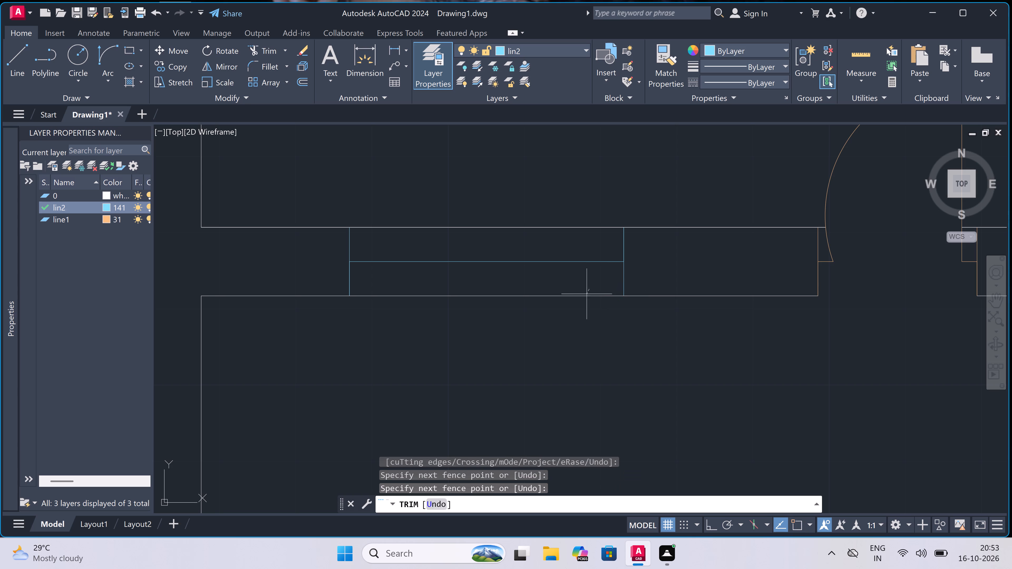
double_click(510, 348)
click(510, 238)
click(516, 208)
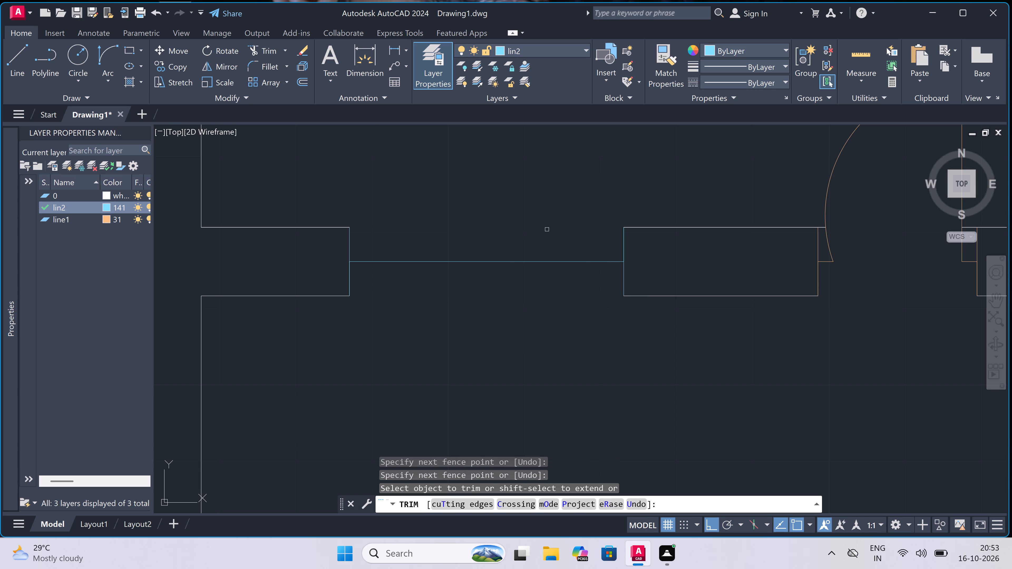
key(Escape)
Draw the window's two face lines between the jamb ends in the right kitchen–utility wall.
key(l)
key(space)
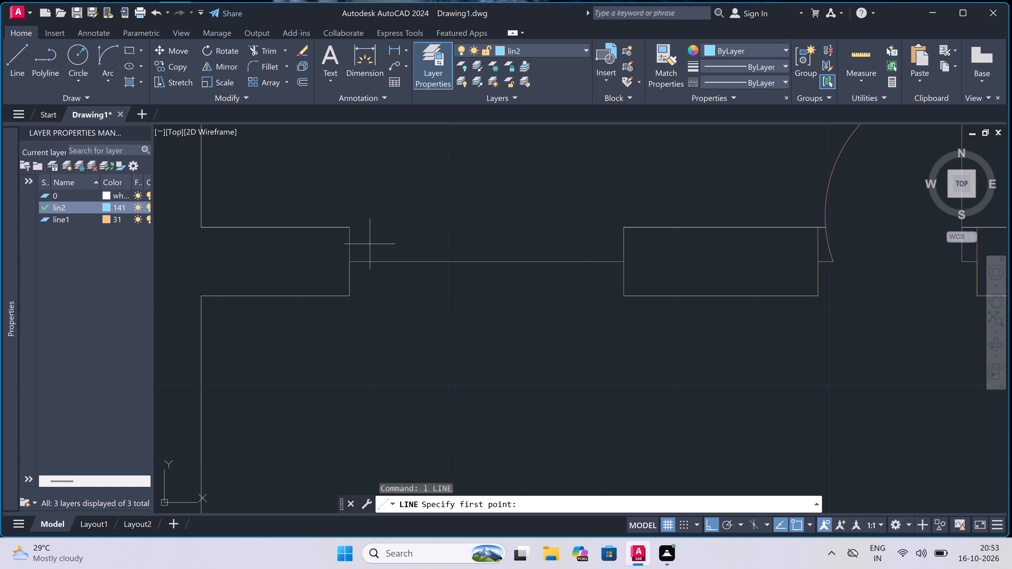
drag(344, 225, 349, 224)
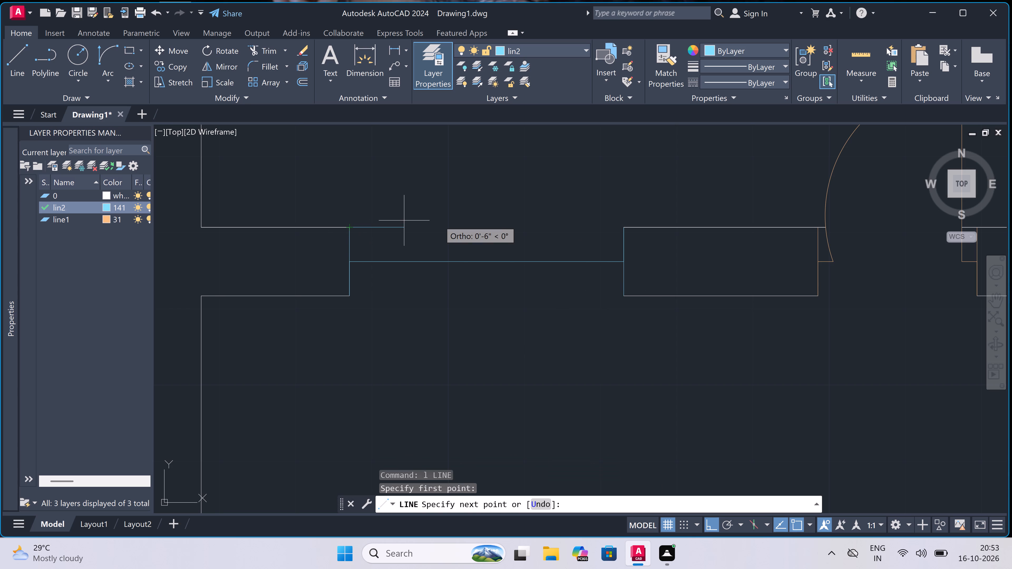
click(627, 225)
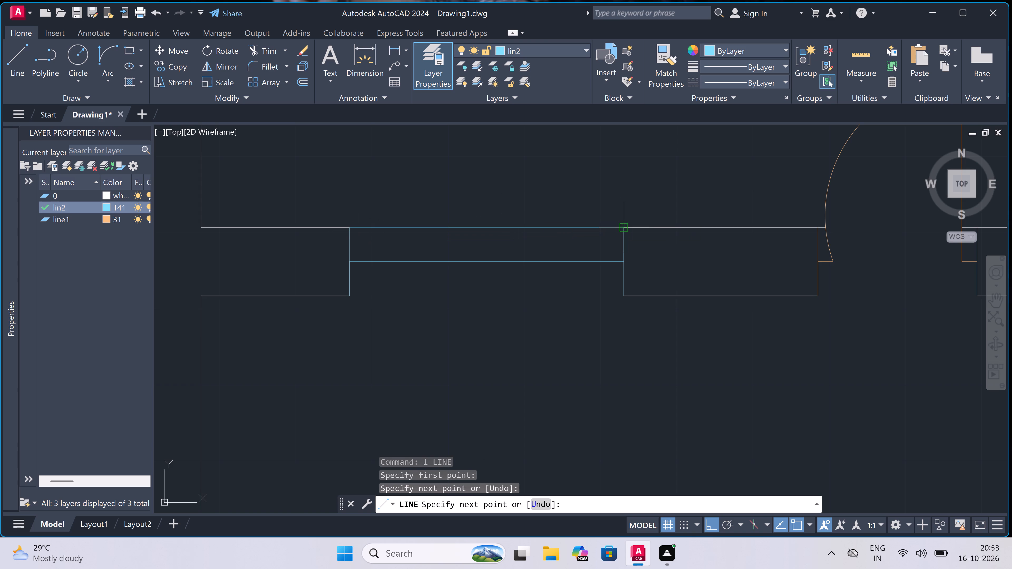
key(Escape)
key(space)
click(623, 297)
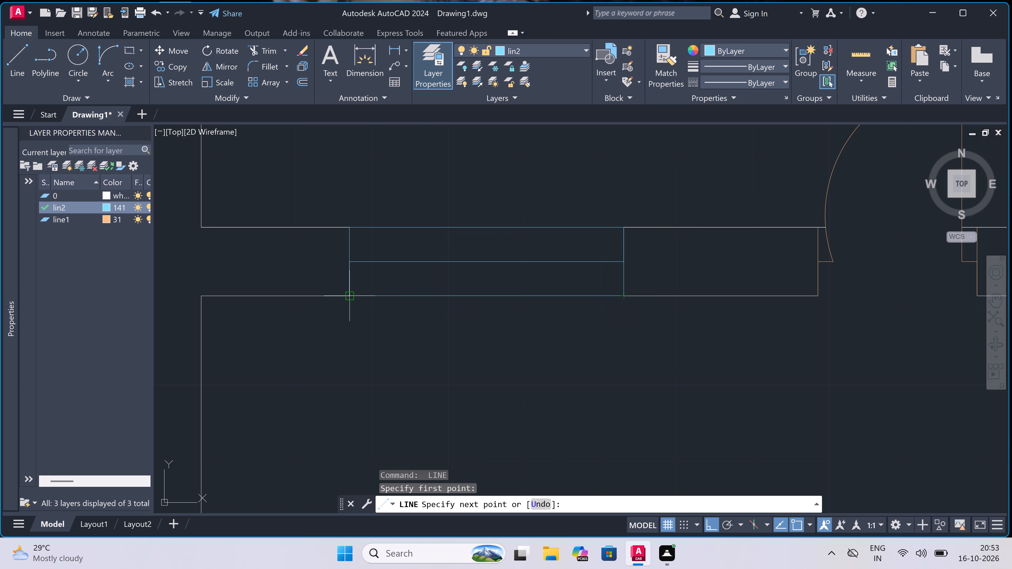
click(351, 294)
key(Escape)
scroll(433, 256, down, 4)
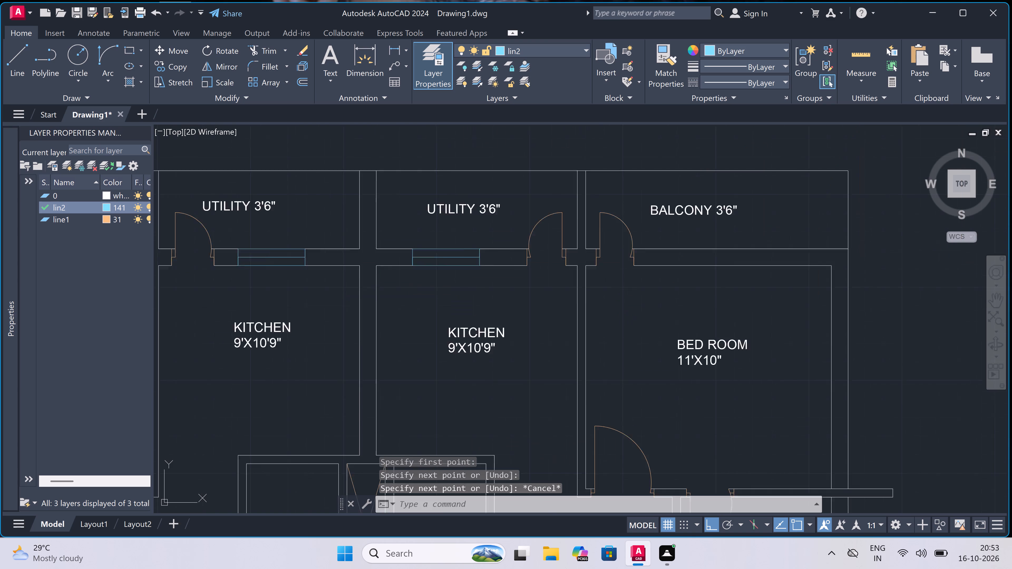
scroll(442, 252, down, 2)
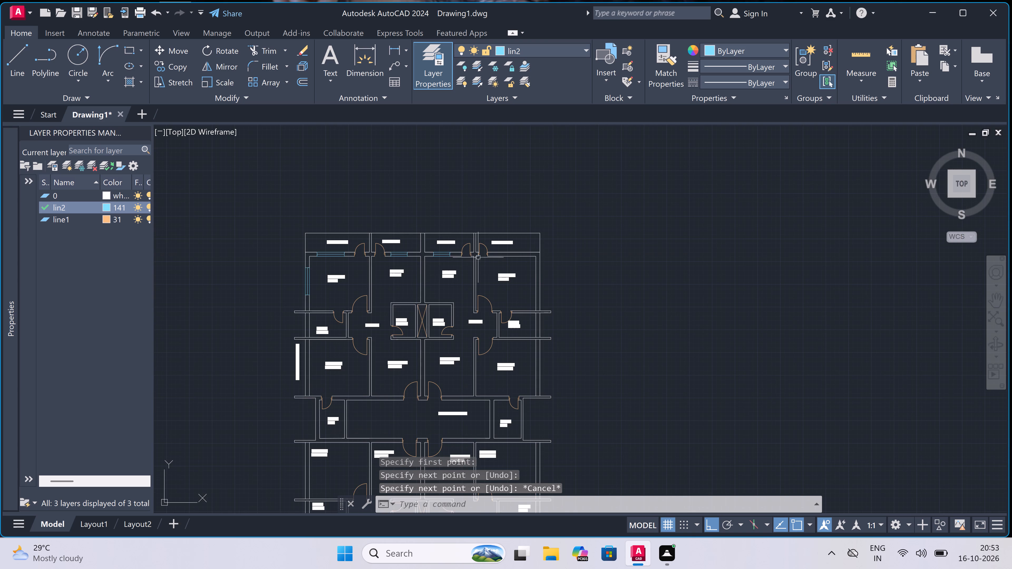
Draw a window outline in the right bedroom–balcony wall: a jamb across the wall, a 5' centre line rightward from its midpoint, and a closing jamb.
scroll(520, 255, up, 1)
scroll(493, 246, up, 2)
scroll(475, 259, up, 2)
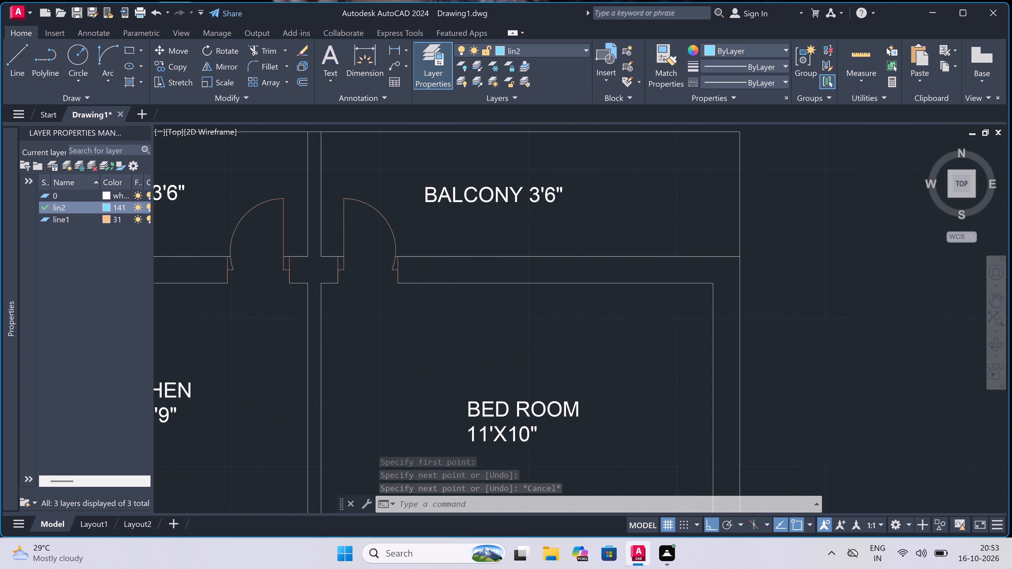
key(space)
click(431, 251)
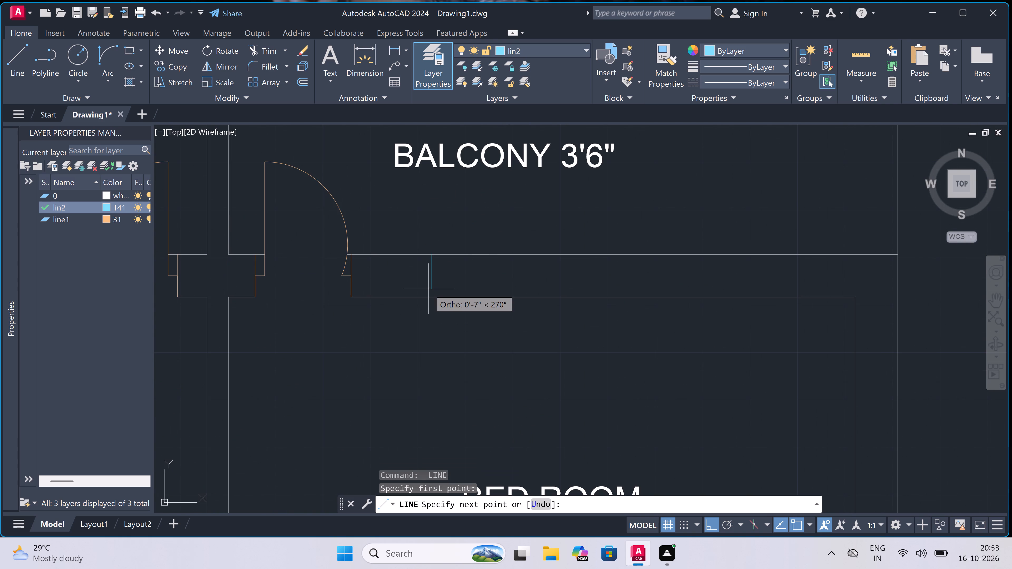
click(429, 296)
click(429, 273)
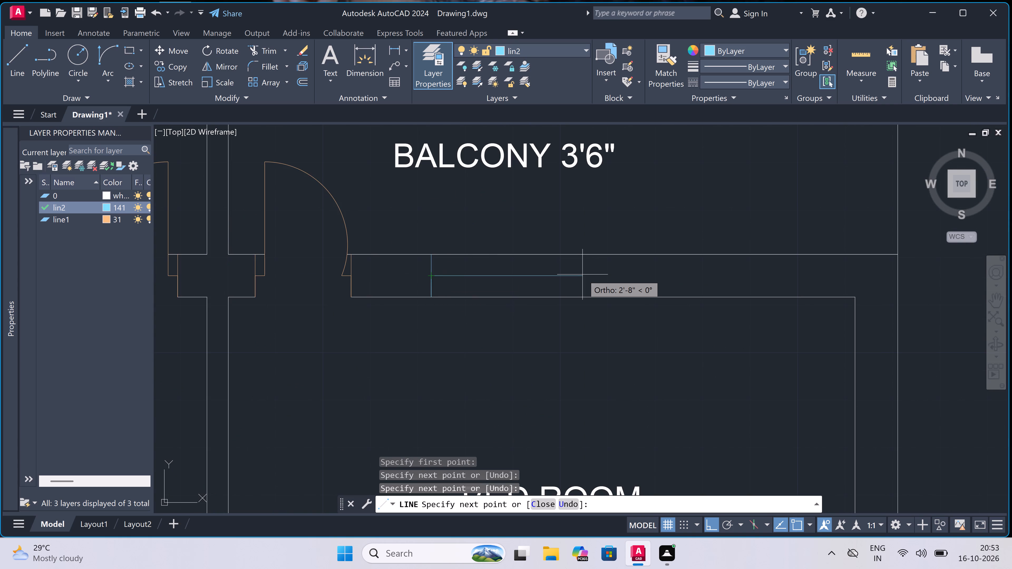
text(5')
key(space)
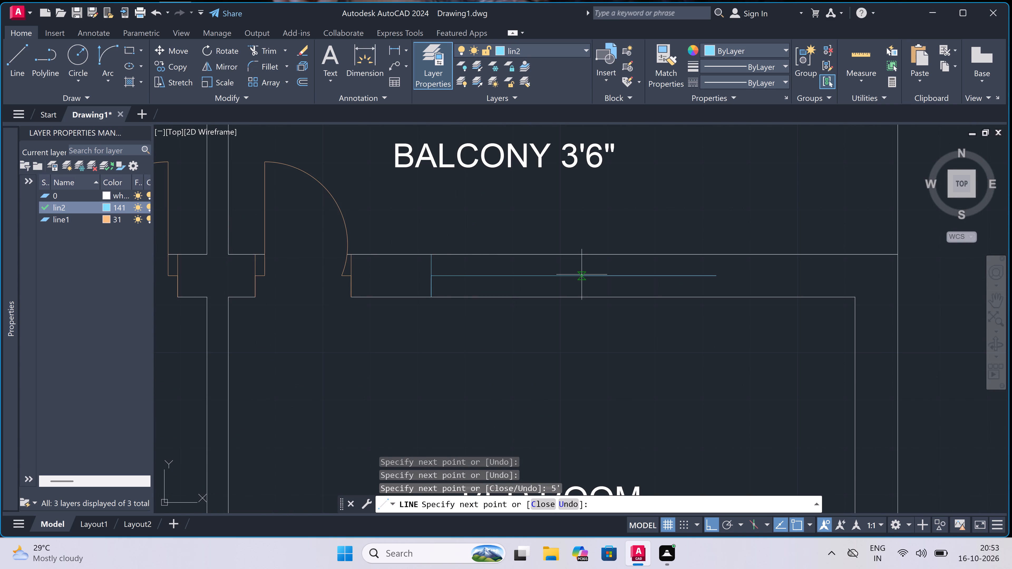
double_click(715, 254)
double_click(717, 298)
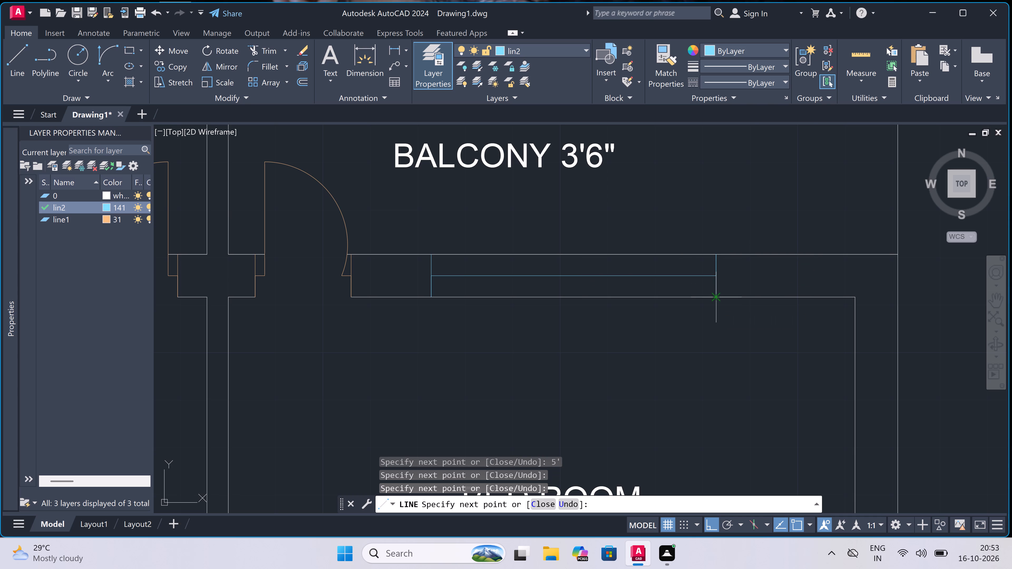
key(Escape)
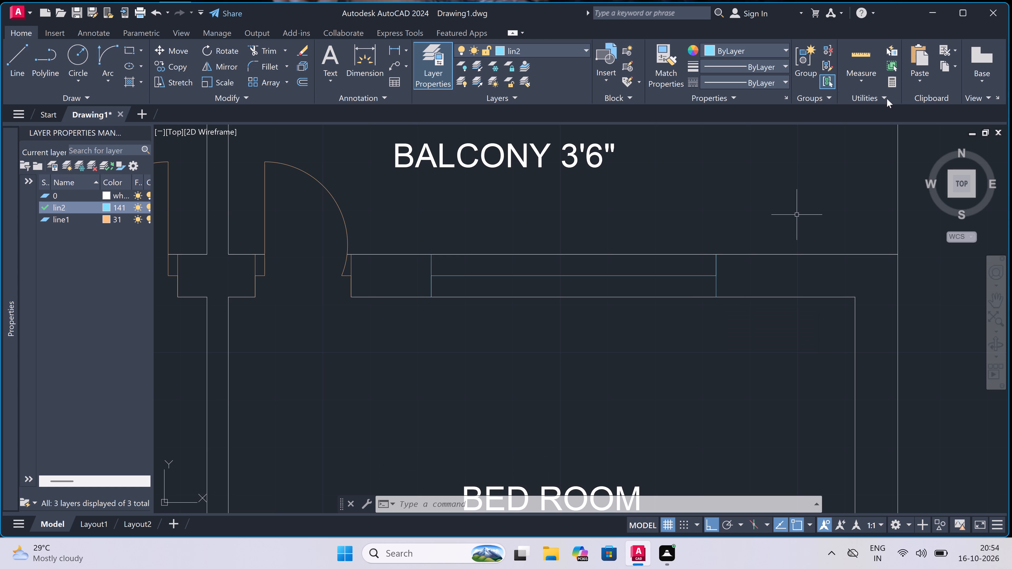
Trim both wall lines between the two window jambs in the right bedroom–balcony wall.
key(t)
key(r)
key(space)
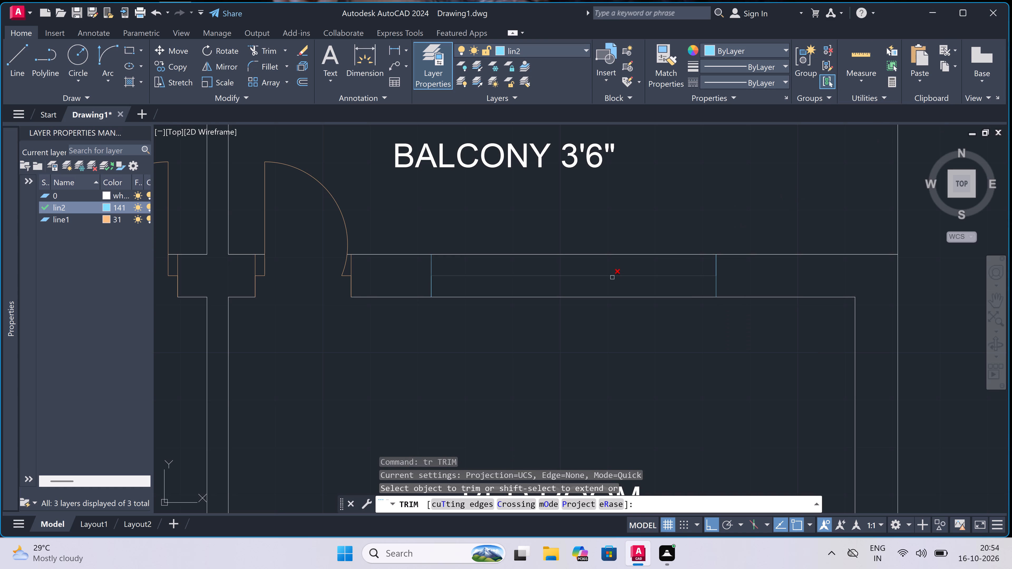
double_click(603, 287)
click(552, 335)
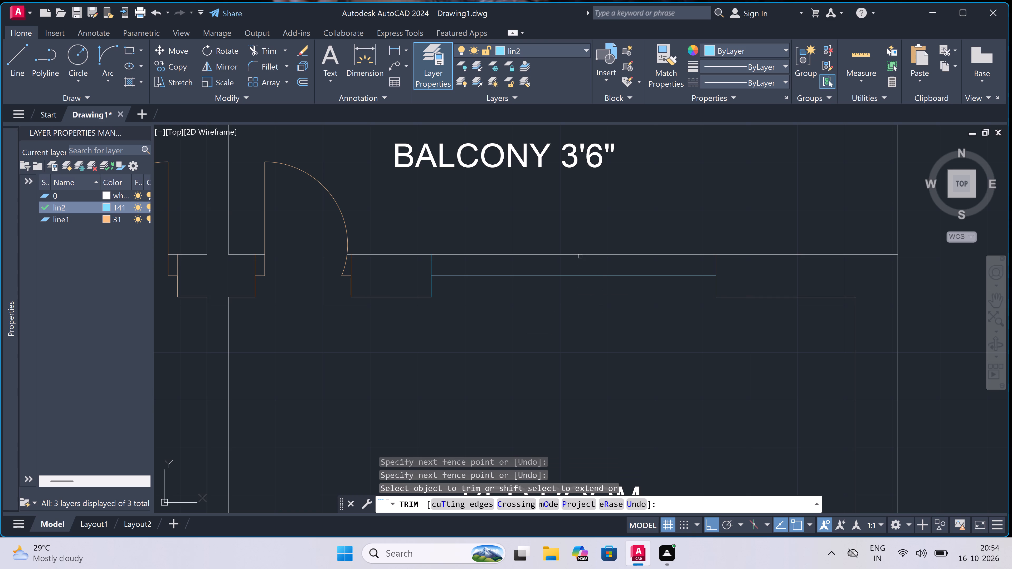
click(579, 257)
click(590, 238)
key(Escape)
Draw the window's two face lines between the jamb ends in the right bedroom–balcony wall.
key(l)
key(space)
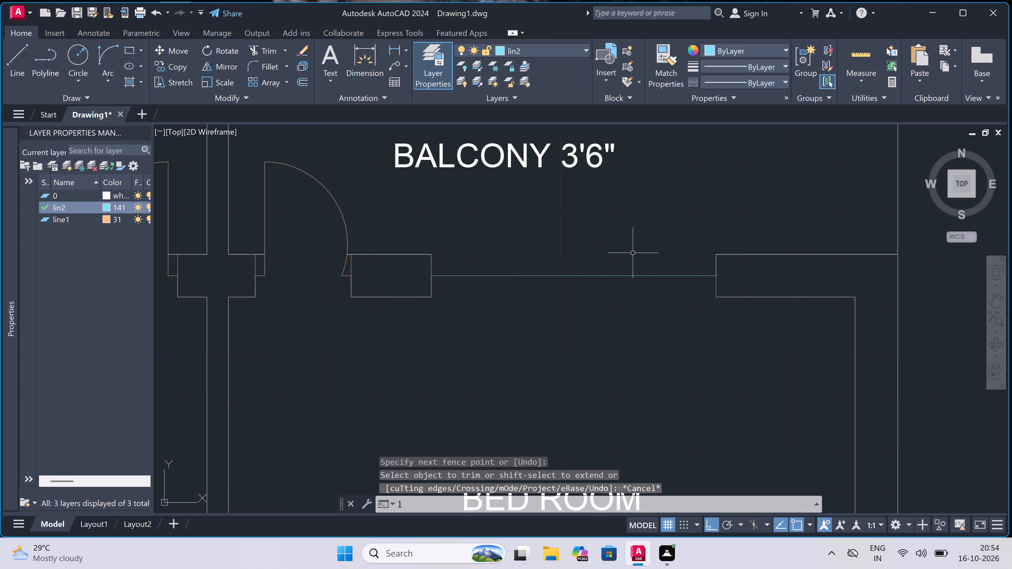
click(717, 252)
click(430, 253)
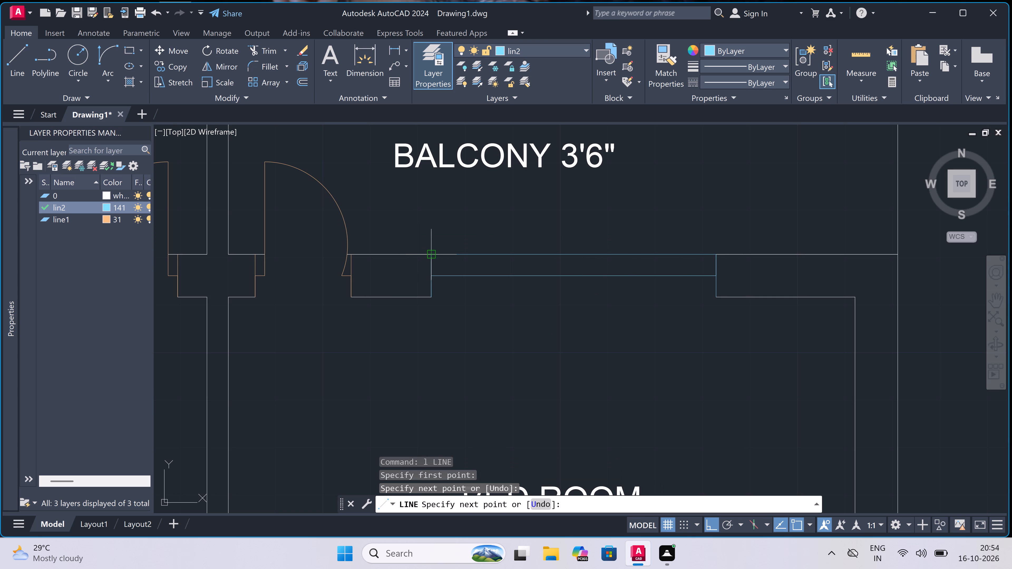
key(Escape)
key(space)
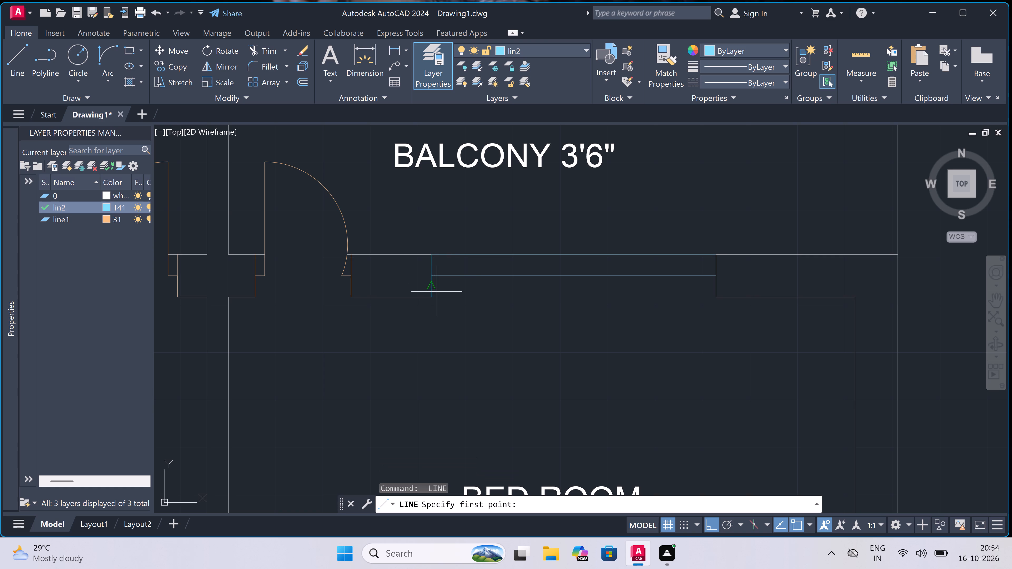
click(434, 300)
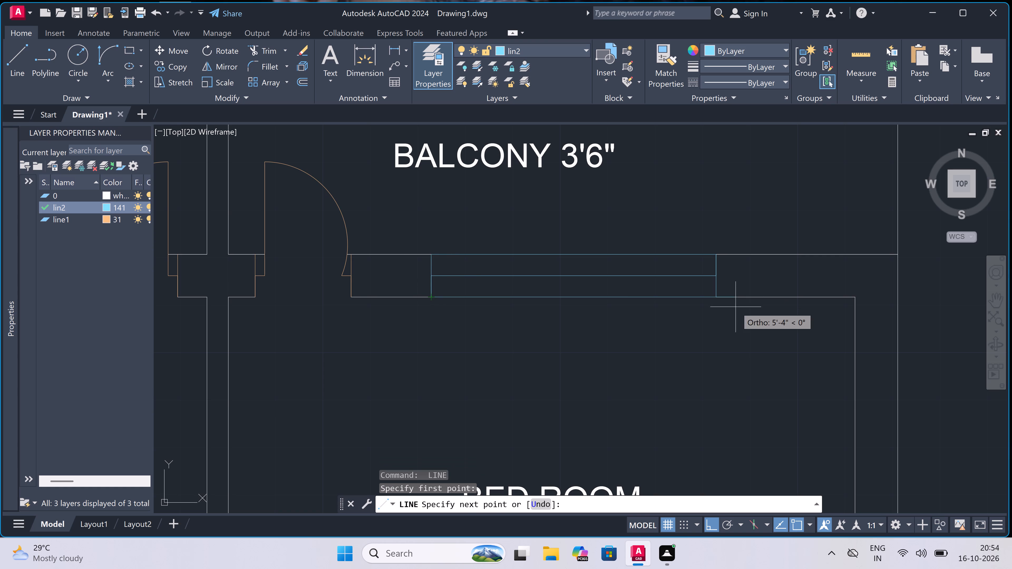
click(712, 296)
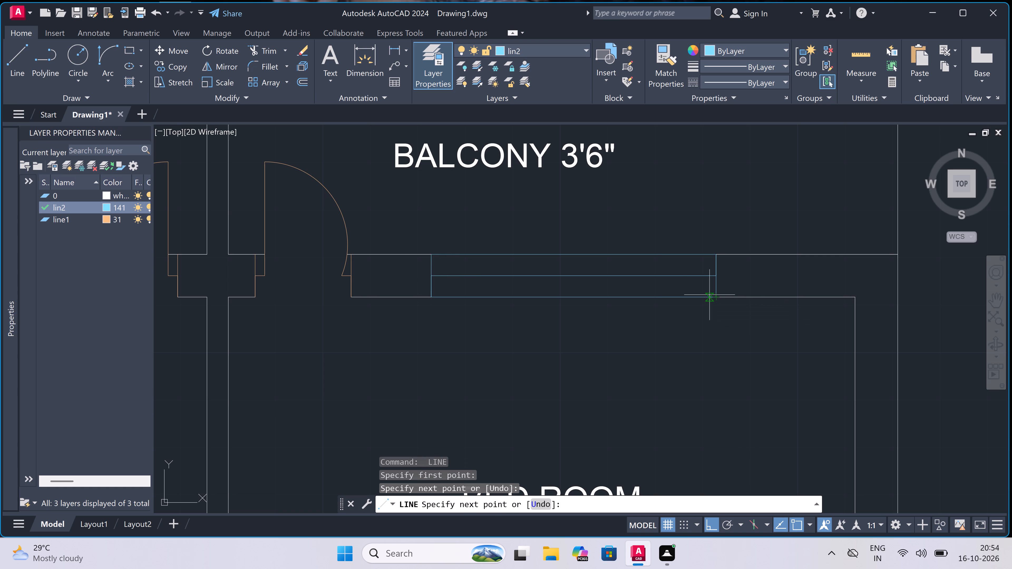
key(Escape)
Draw a window outline in the 11'X10" bedroom's right outer wall: a jamb, a 5' centre line upward from its midpoint, and a closing jamb.
scroll(544, 241, down, 3)
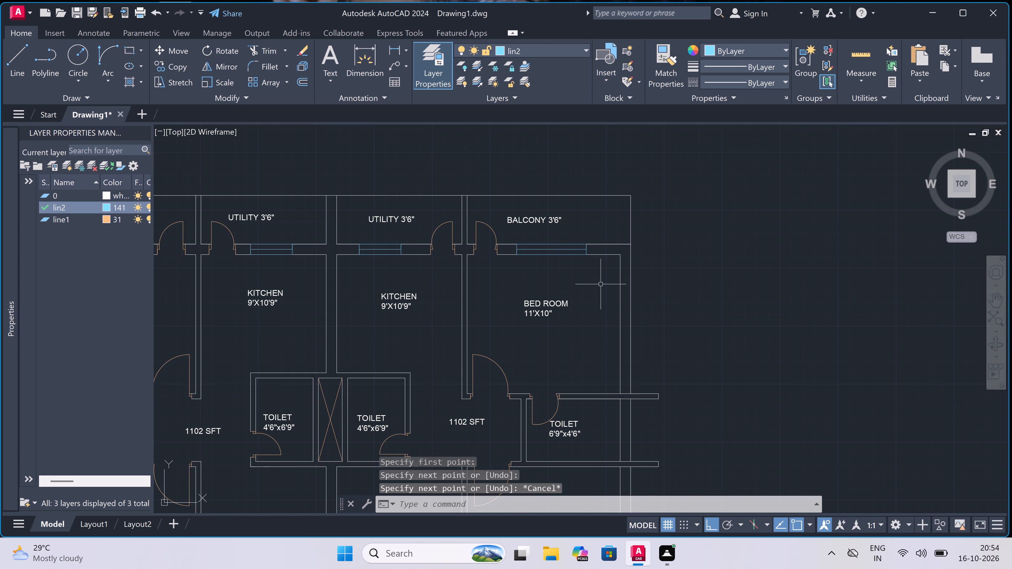
scroll(630, 344, up, 1)
key(space)
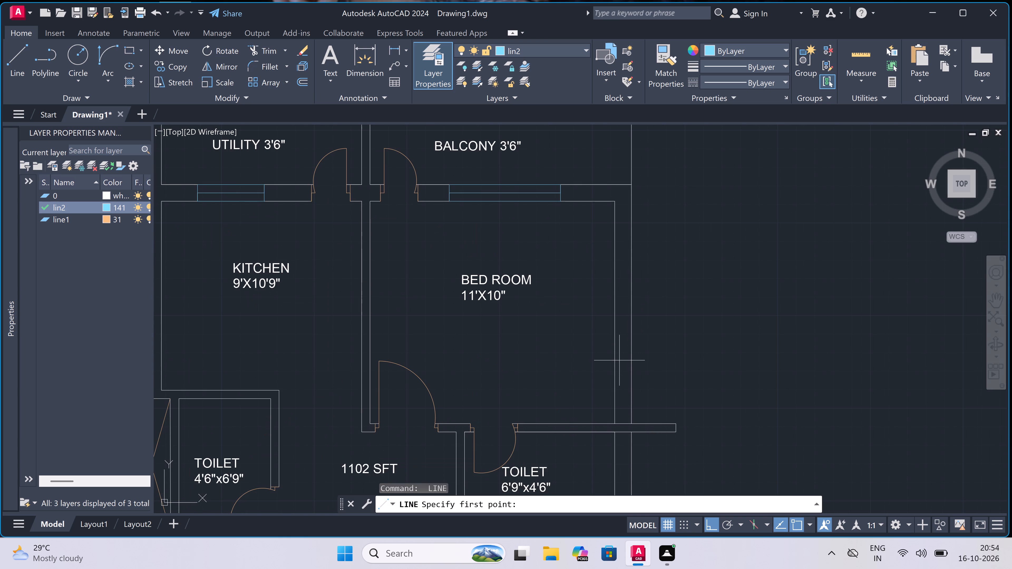
click(617, 366)
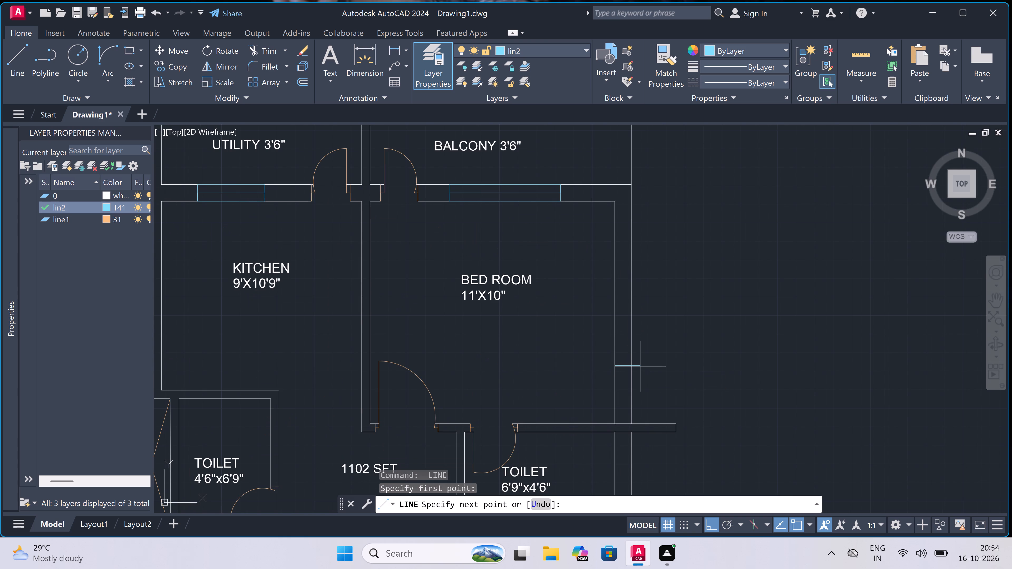
click(629, 366)
scroll(620, 364, up, 2)
double_click(628, 370)
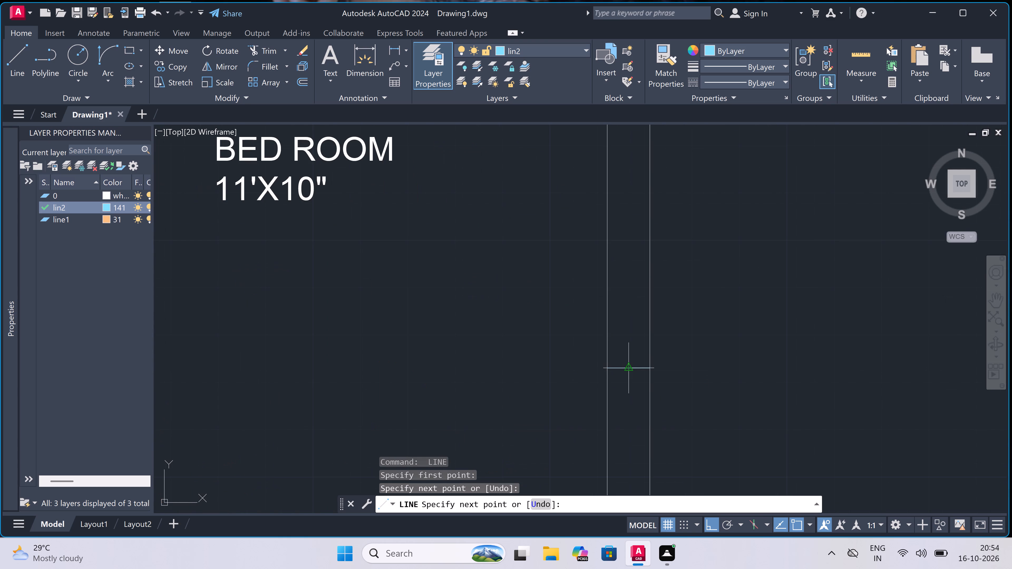
text(5')
key(space)
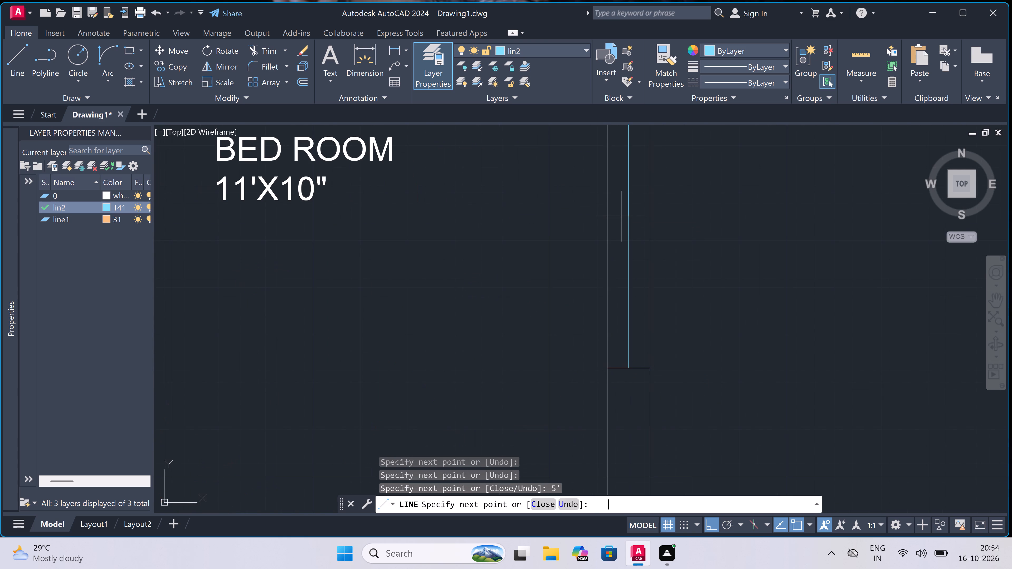
scroll(621, 216, down, 4)
scroll(616, 182, up, 1)
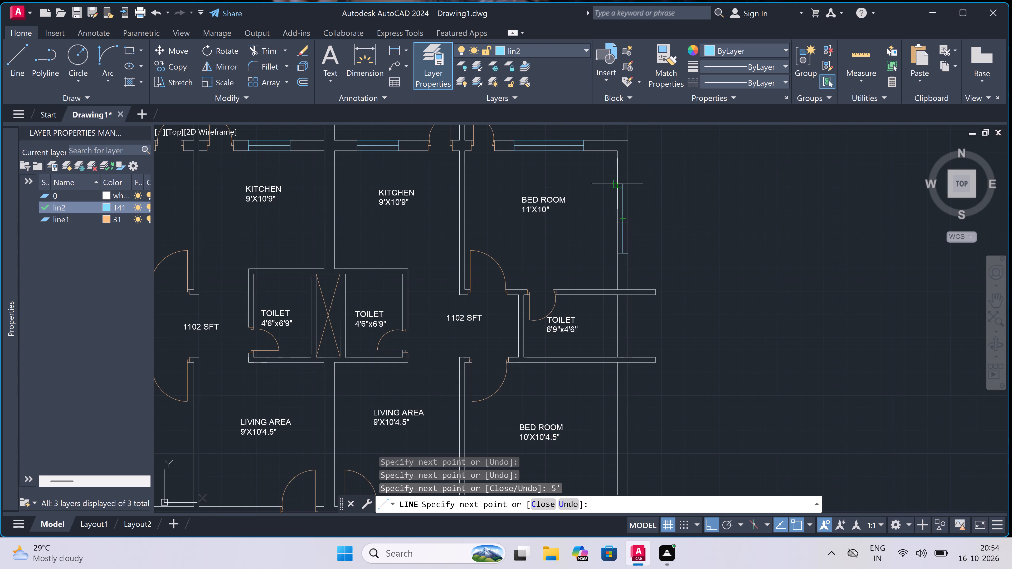
scroll(616, 182, up, 3)
scroll(639, 192, up, 3)
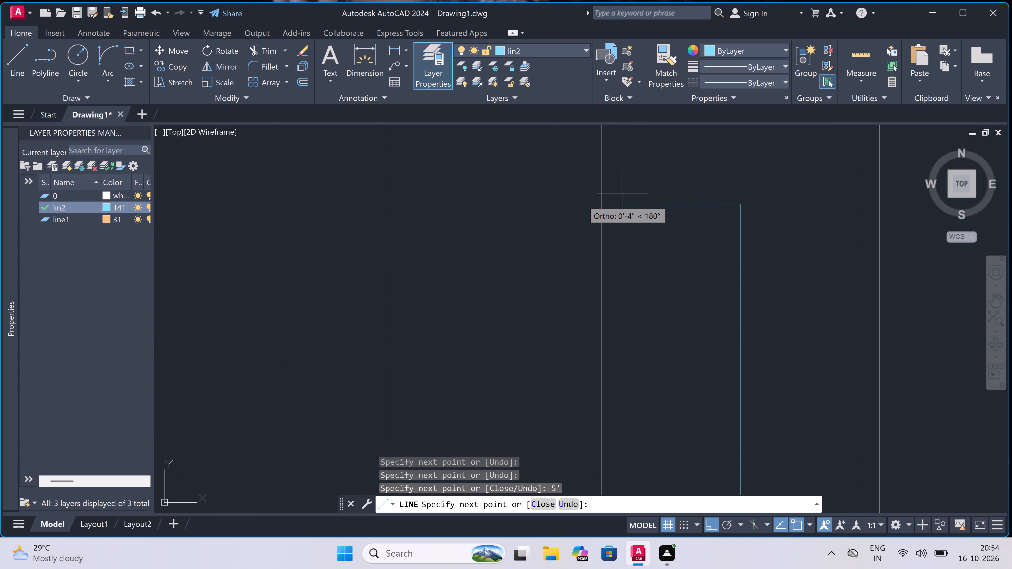
click(604, 200)
scroll(603, 200, down, 2)
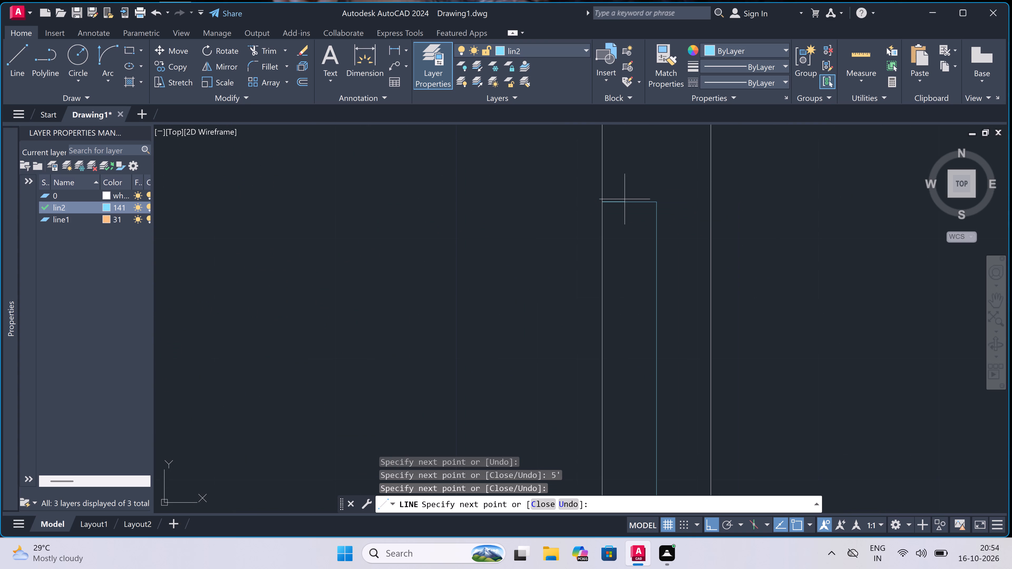
scroll(704, 205, up, 1)
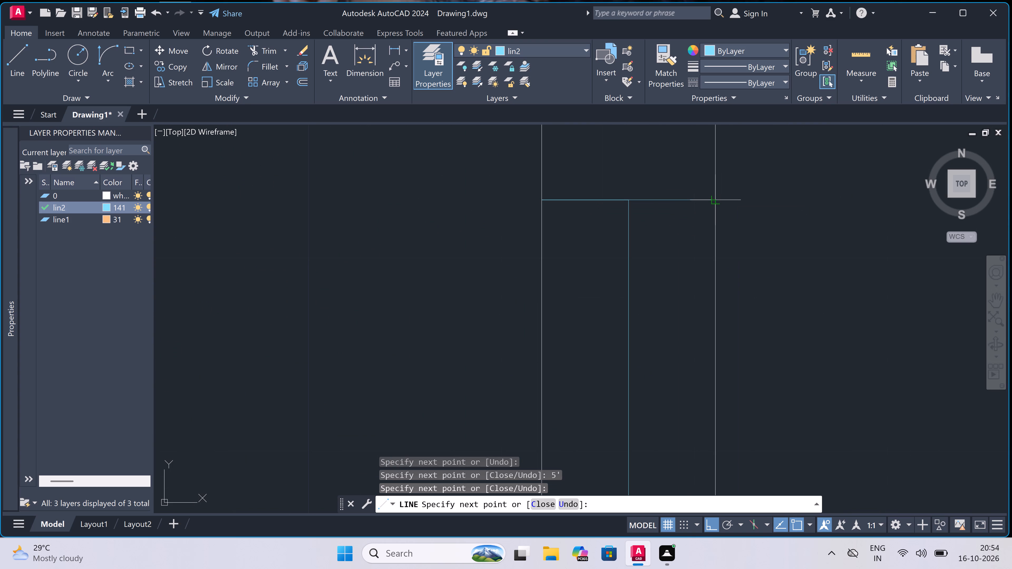
click(717, 198)
key(Escape)
Trim both wall lines between the two window jambs in the right outer wall of the 11'X10" bedroom.
scroll(717, 198, down, 4)
key(t)
text(r)
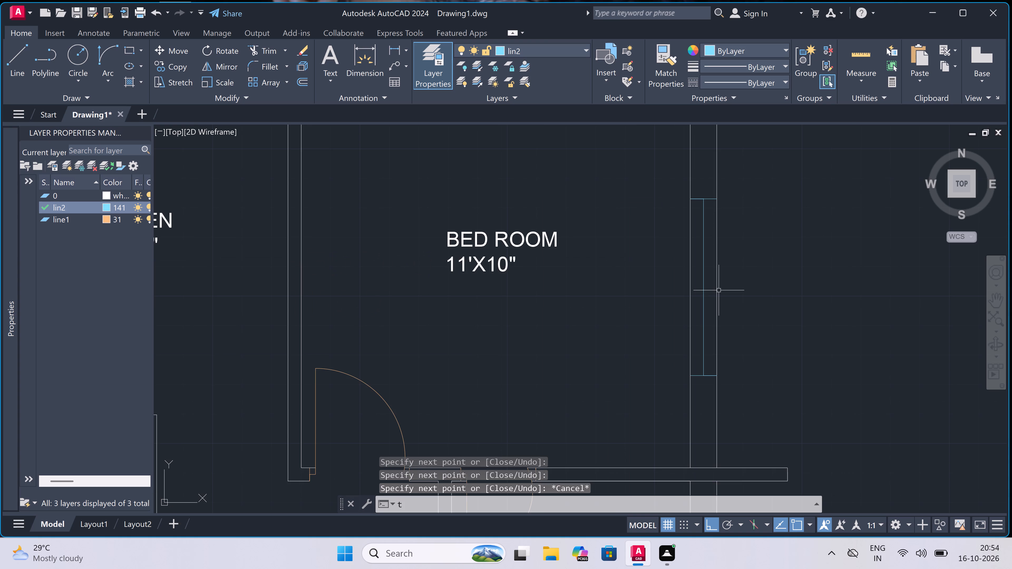
key(space)
double_click(719, 290)
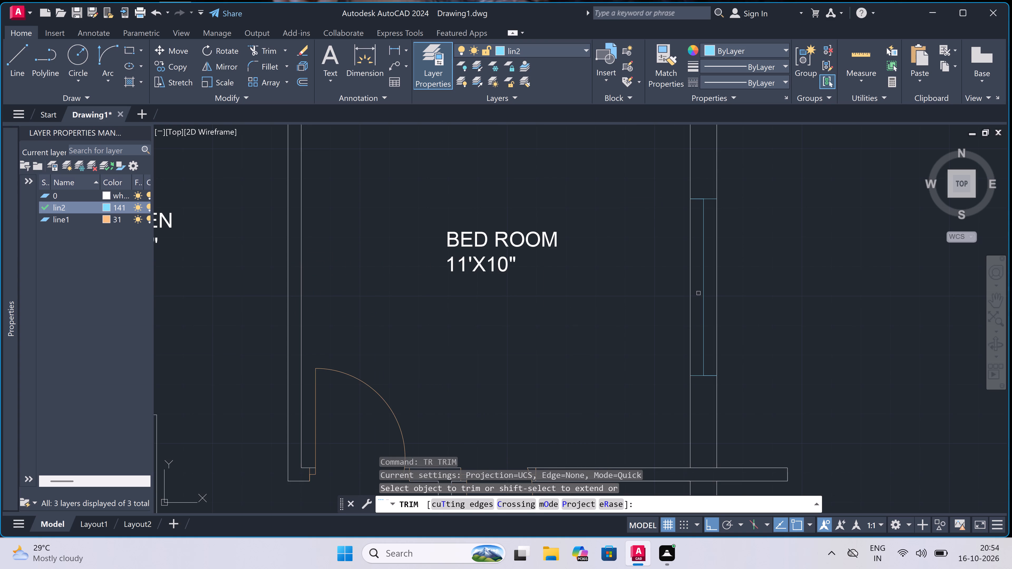
click(697, 293)
click(680, 292)
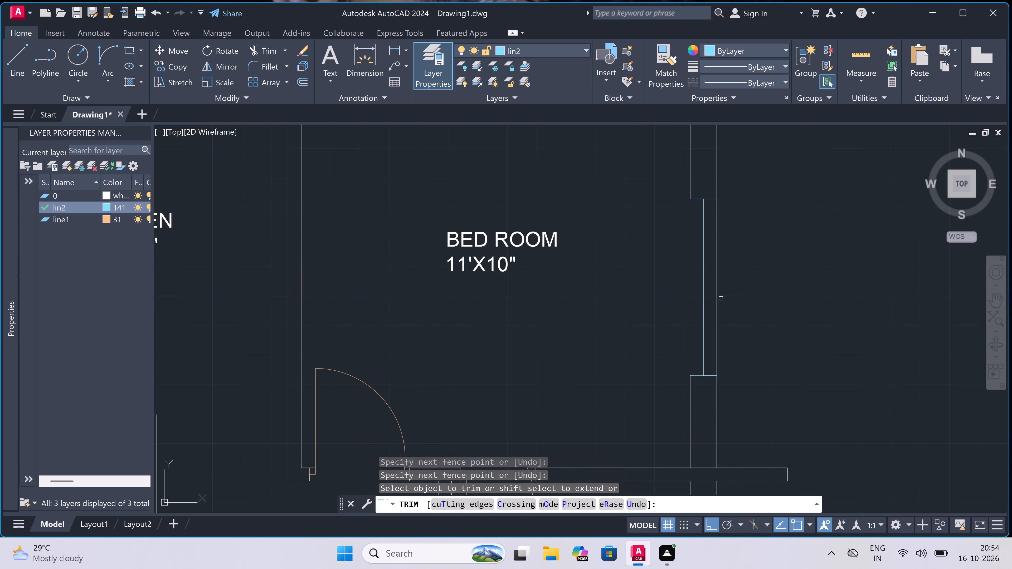
click(711, 290)
click(726, 280)
key(Escape)
Draw the window's two face lines between the jamb ends in the right outer wall of the 11'X10" bedroom.
key(l)
key(space)
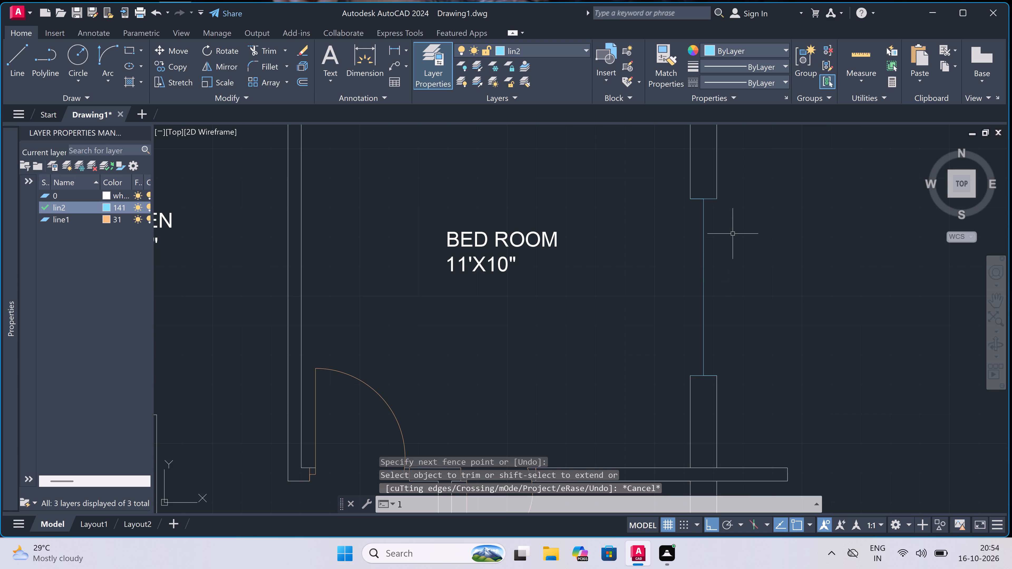
click(718, 197)
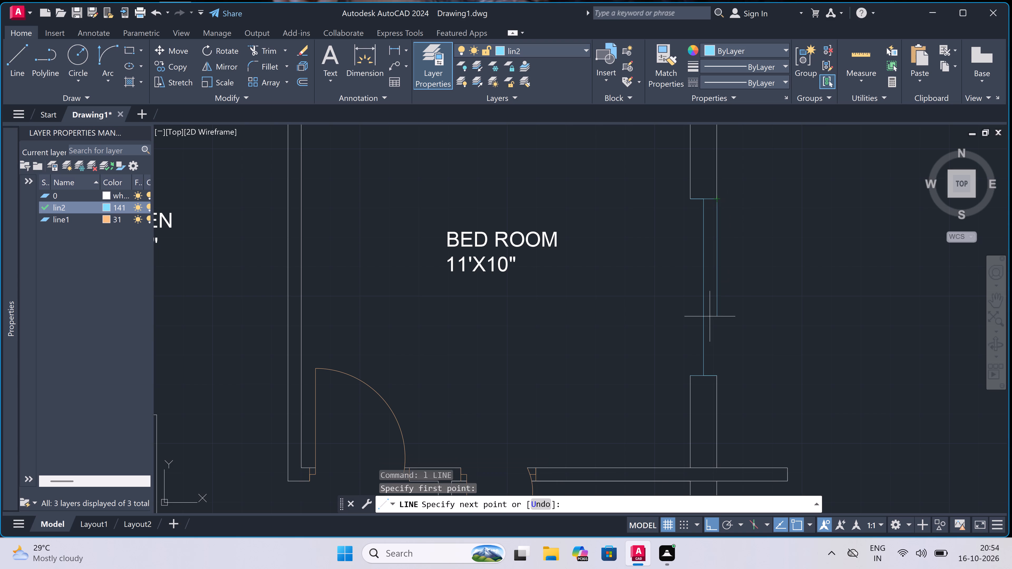
click(716, 376)
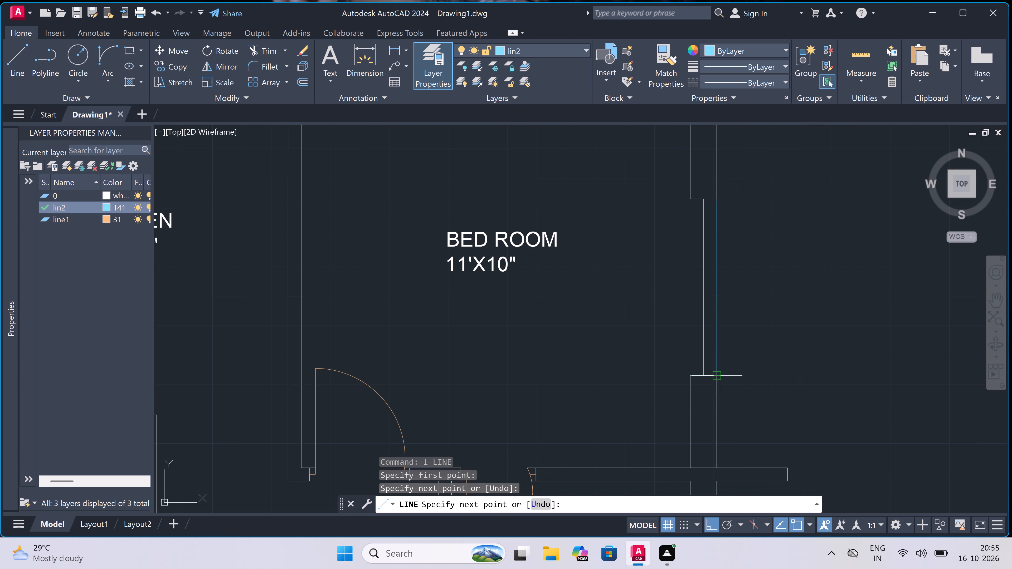
key(Escape)
key(space)
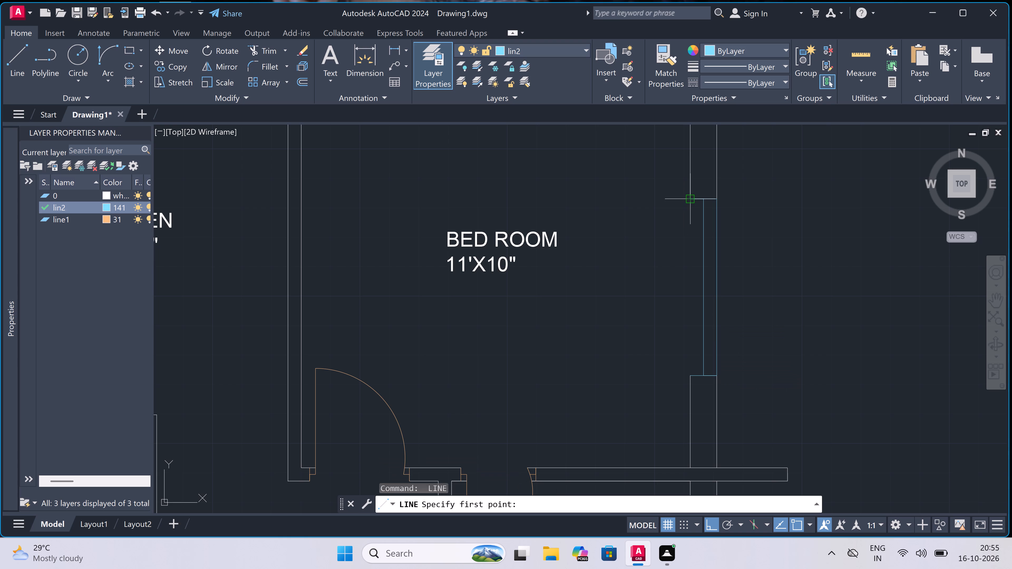
double_click(689, 196)
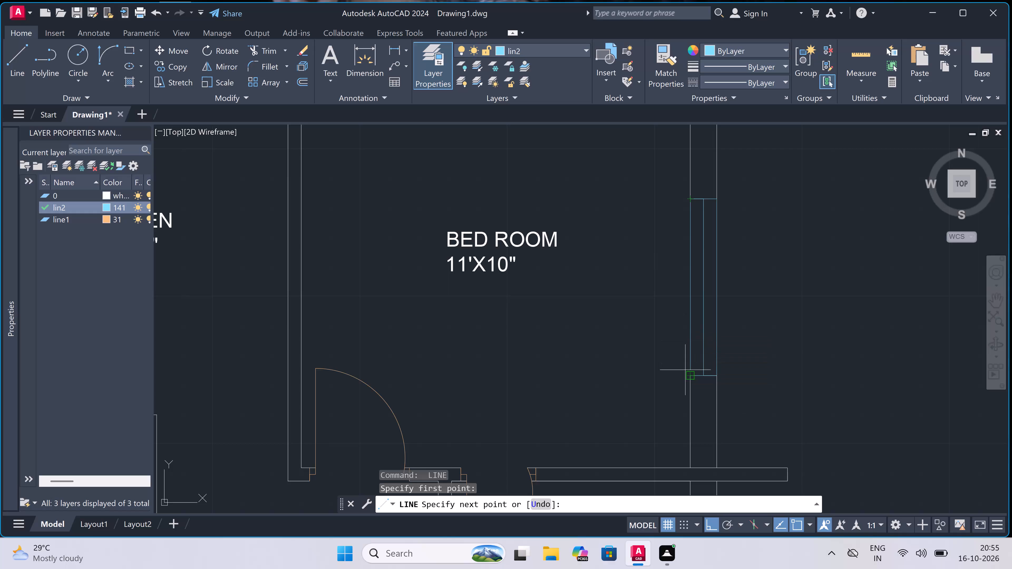
click(686, 373)
key(Escape)
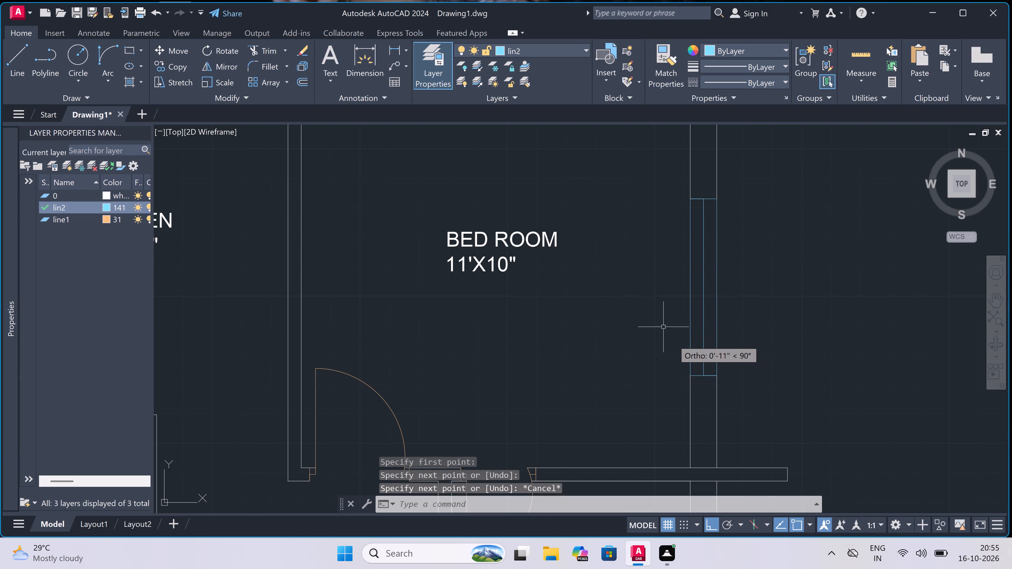
scroll(627, 289, down, 4)
scroll(635, 324, up, 2)
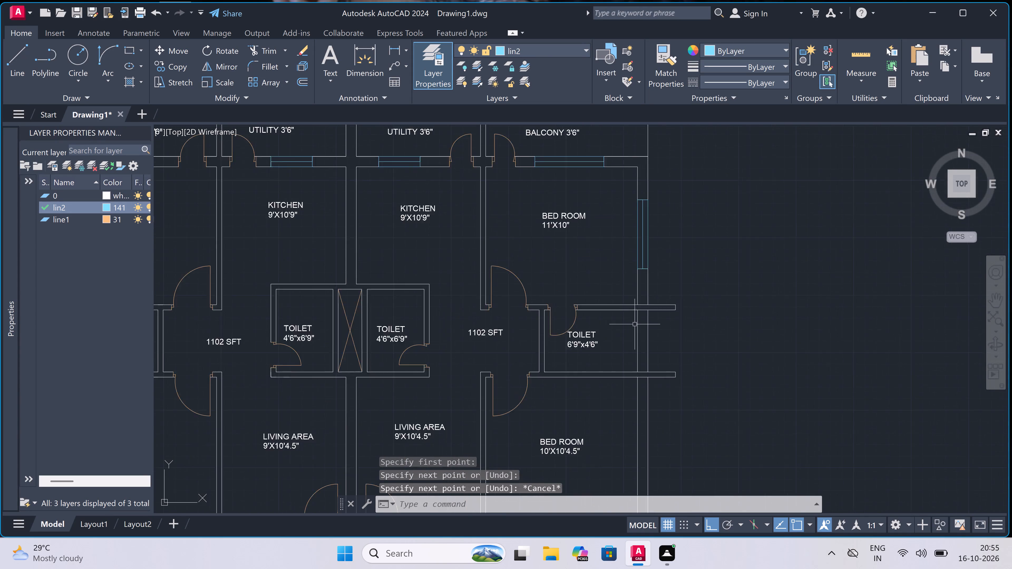
Draw a window outline in the 6'9"x4'6" toilet's right outer wall: a jamb, a 2' centre line upward from its midpoint, and a closing jamb.
scroll(635, 324, up, 1)
scroll(651, 396, up, 2)
key(space)
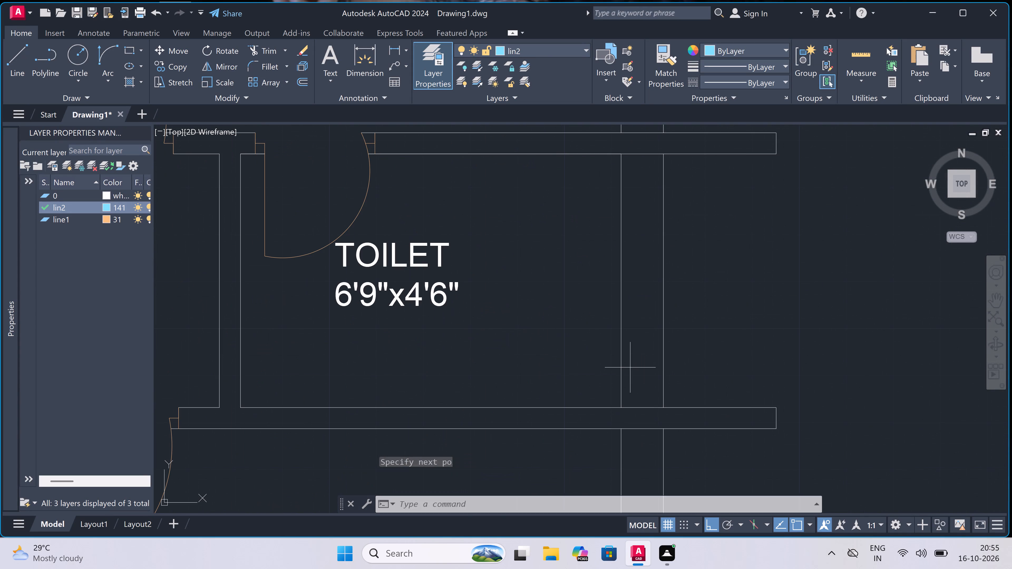
click(622, 367)
click(668, 369)
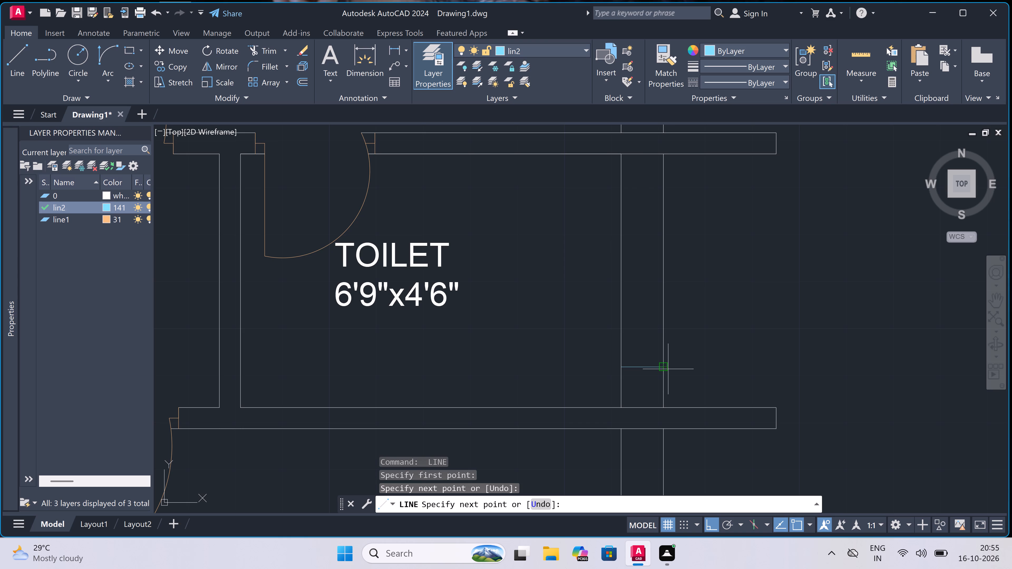
click(639, 362)
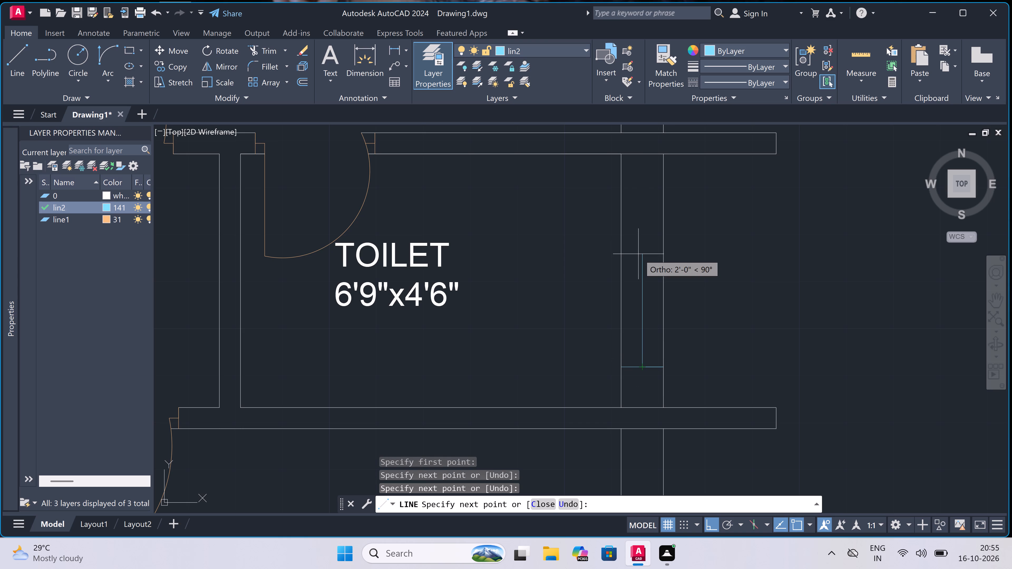
text(2')
key(space)
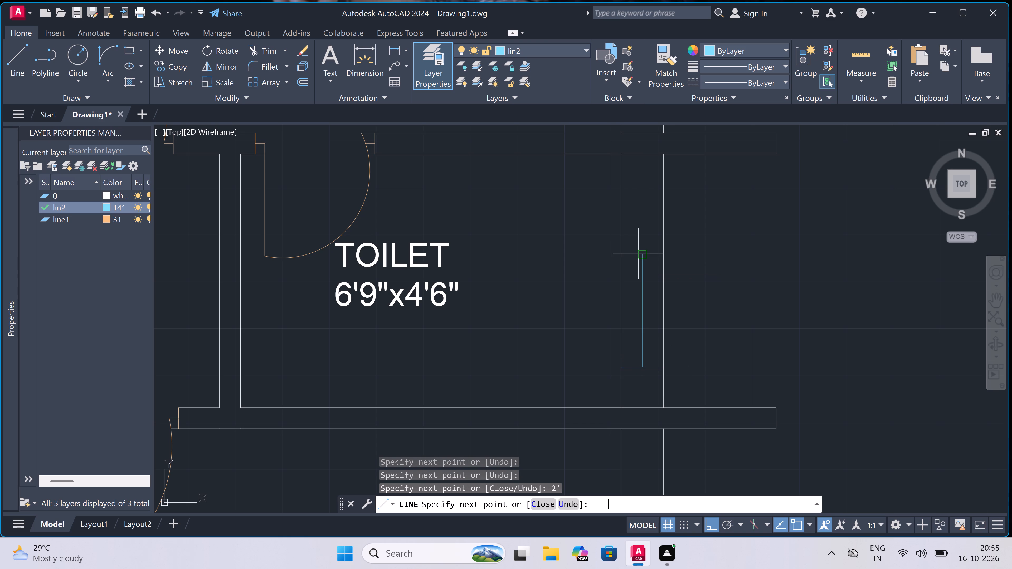
scroll(635, 251, up, 1)
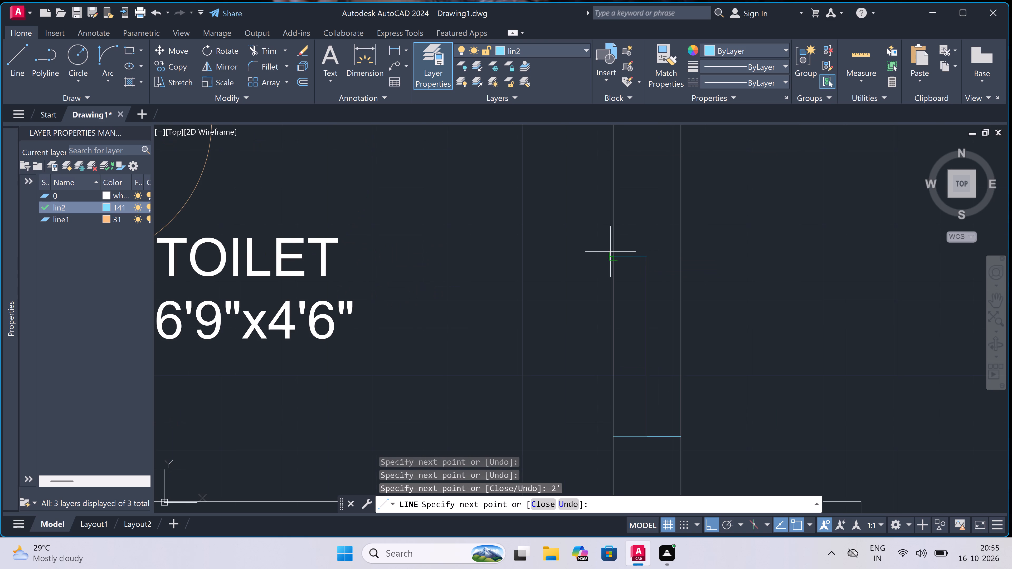
click(611, 252)
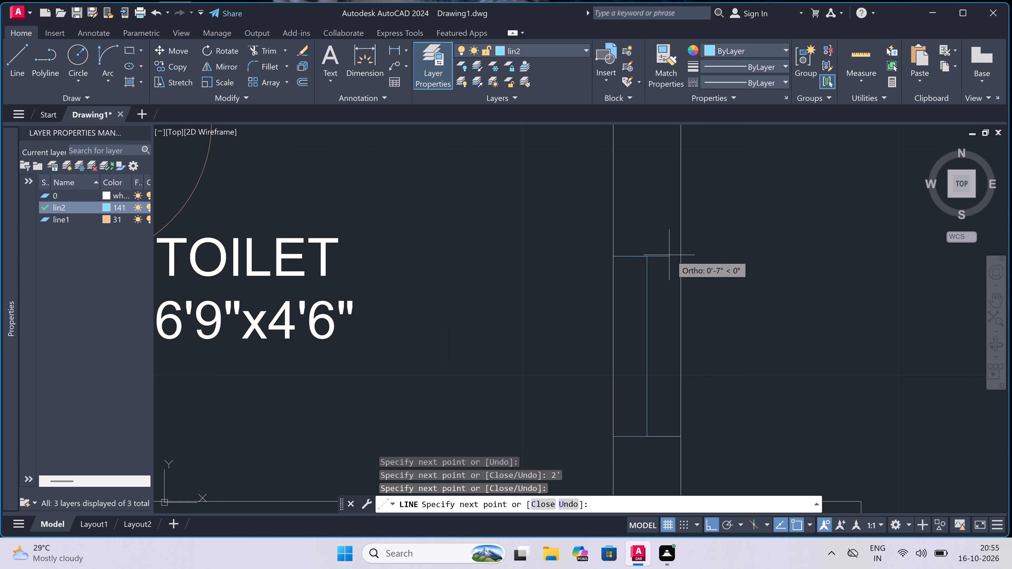
click(684, 256)
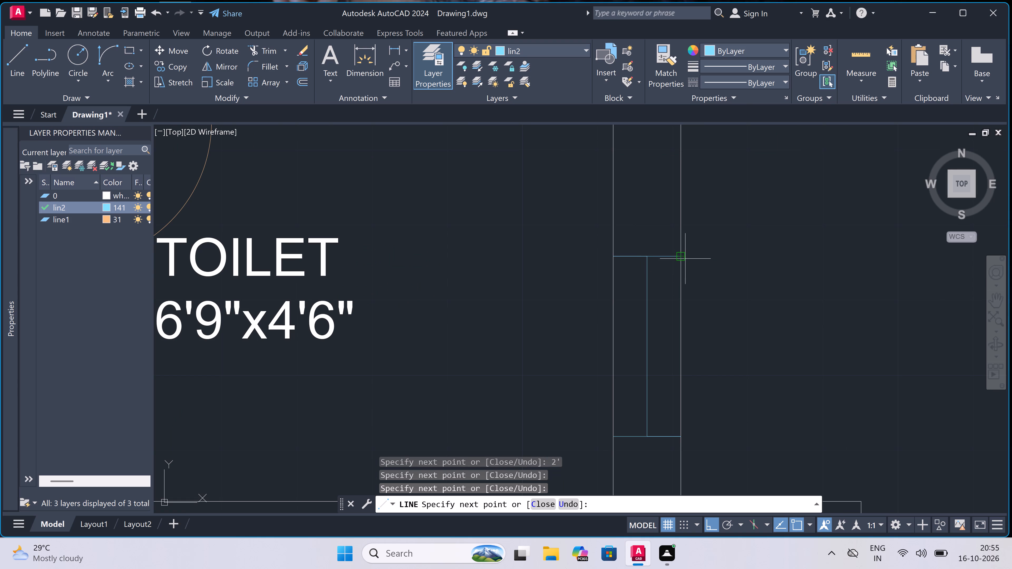
key(Escape)
Trim both wall lines between the two window jambs in the 6'9"x4'6" toilet's right outer wall.
text(tr)
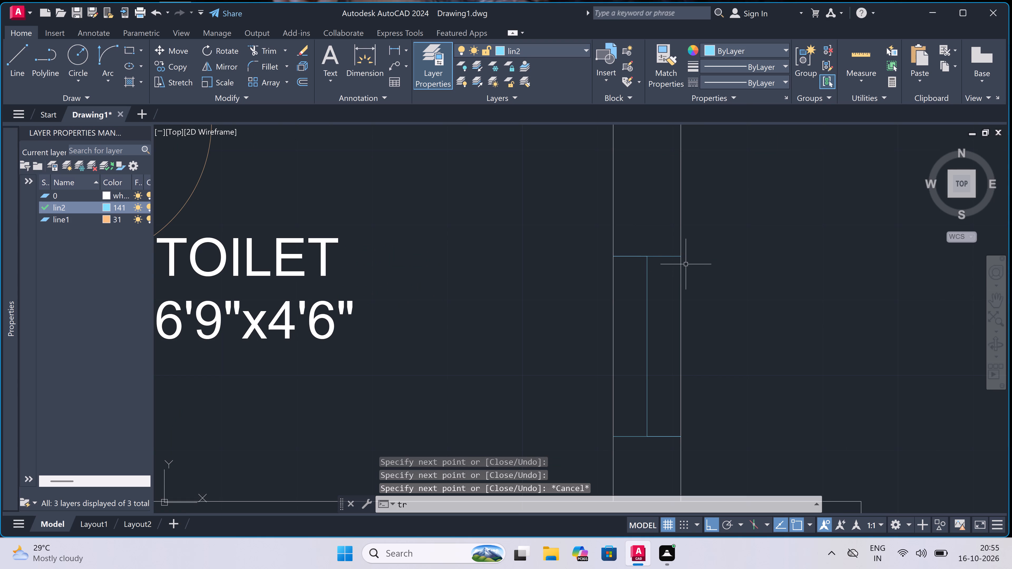
key(space)
click(678, 320)
click(689, 321)
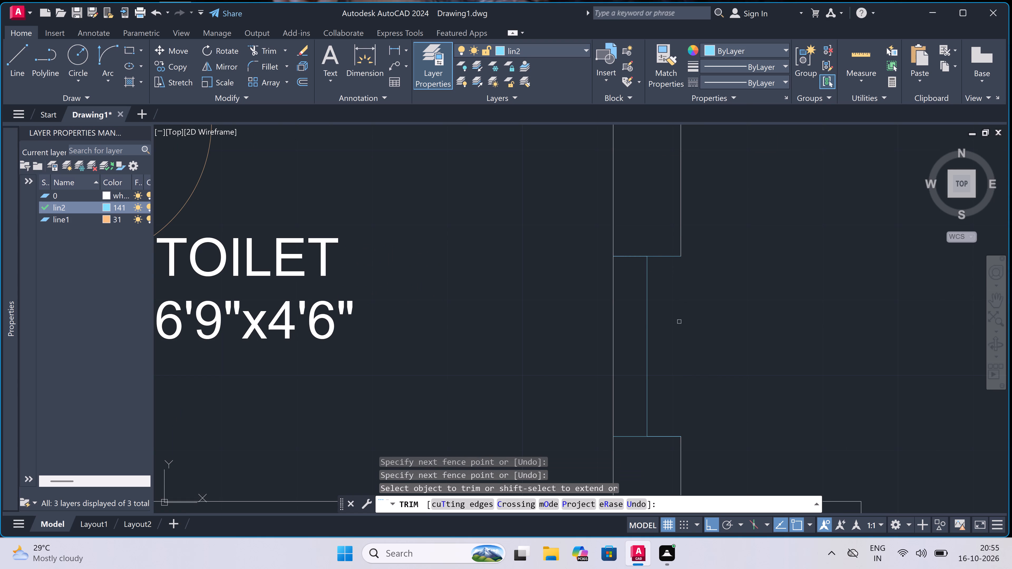
click(616, 317)
click(611, 318)
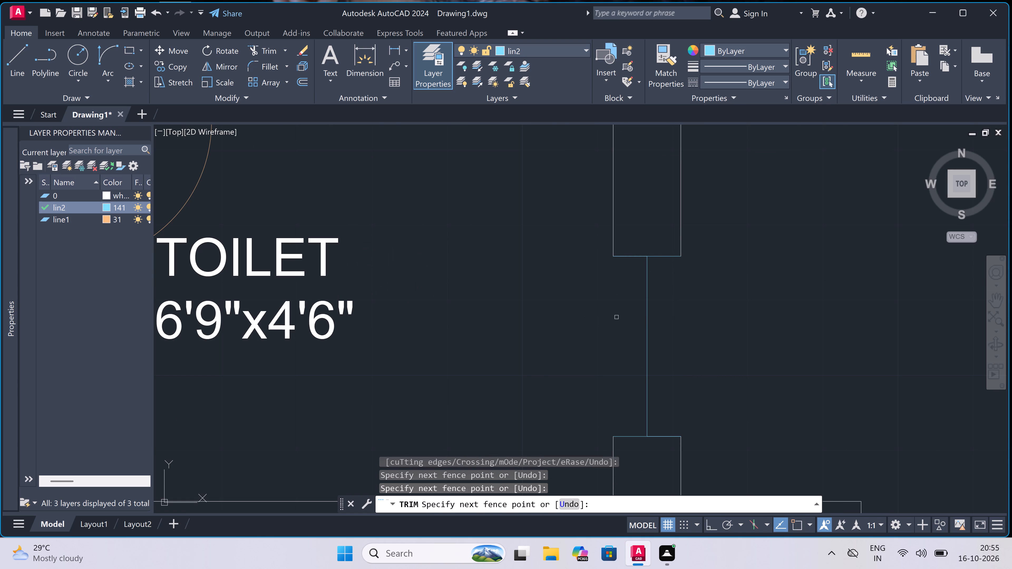
key(Escape)
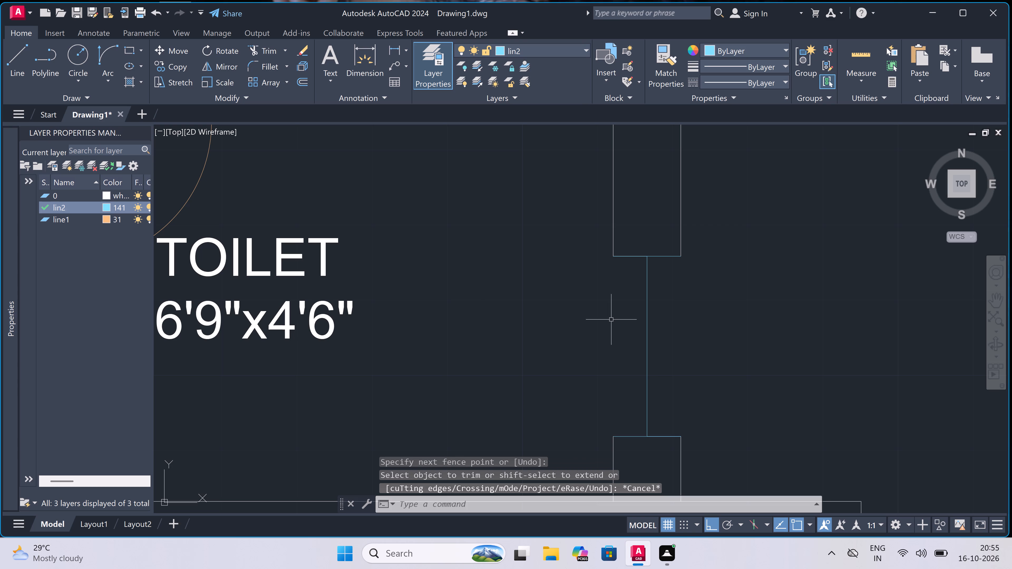
Draw the window's two face lines between the jamb ends in the 6'9"x4'6" toilet's right outer wall.
text(l)
key(space)
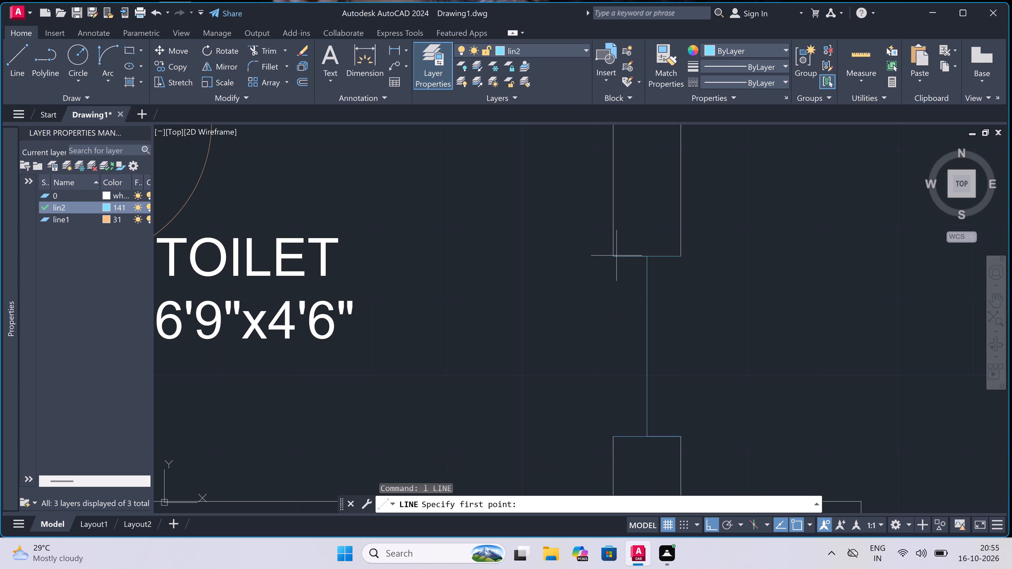
click(615, 253)
double_click(614, 439)
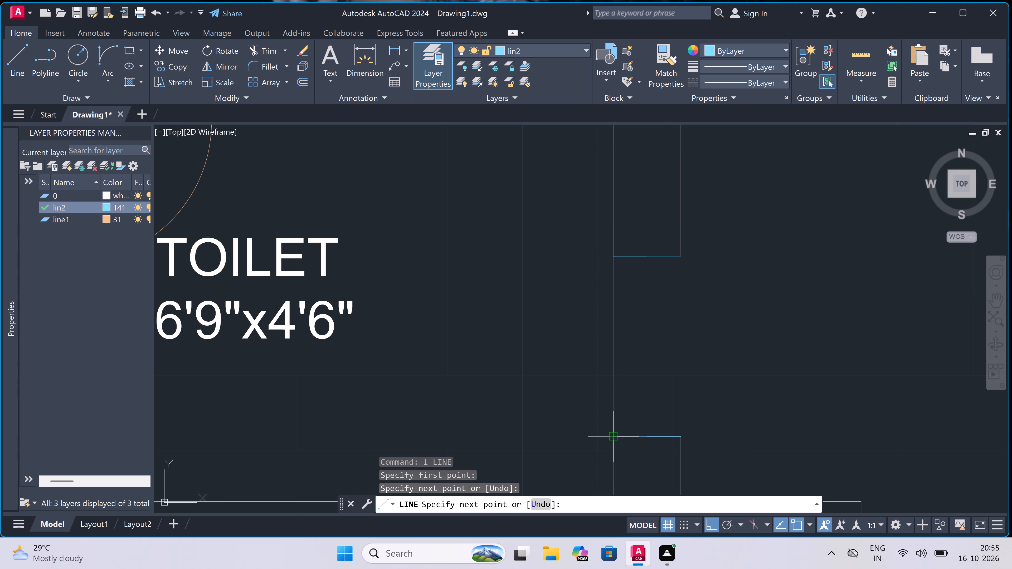
key(Escape)
key(space)
double_click(683, 436)
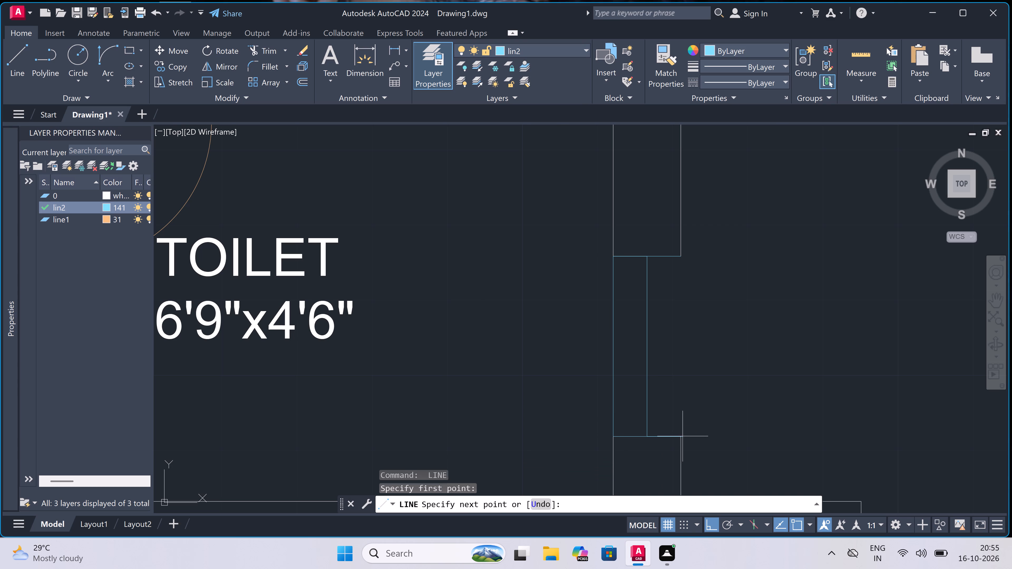
double_click(684, 256)
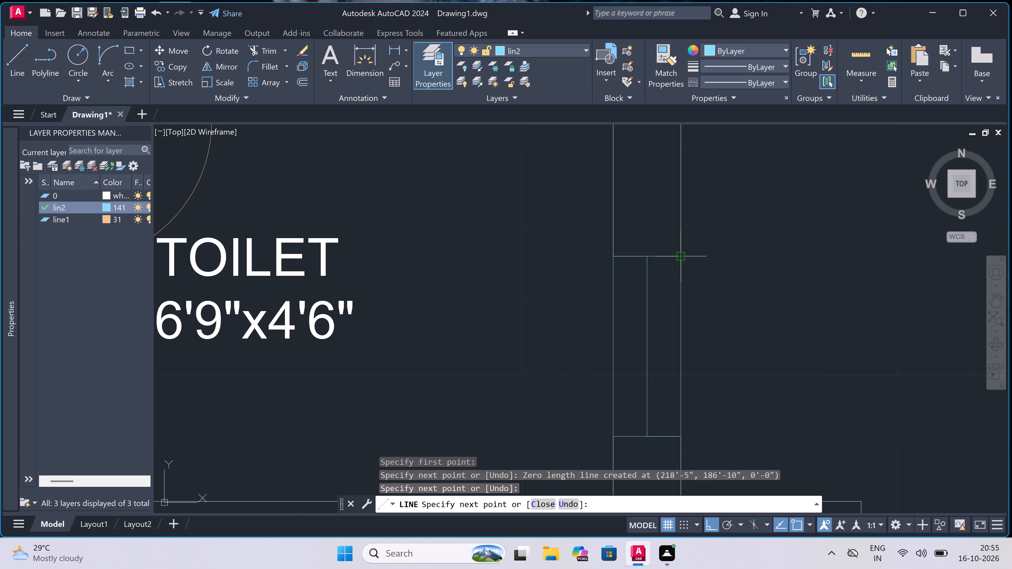
key(Escape)
Draw a window outline in the 10'X10'4.5" bedroom's right outer wall: a jamb, a 5' centre line downward from its midpoint, and a closing jamb.
scroll(548, 256, down, 3)
scroll(550, 280, down, 3)
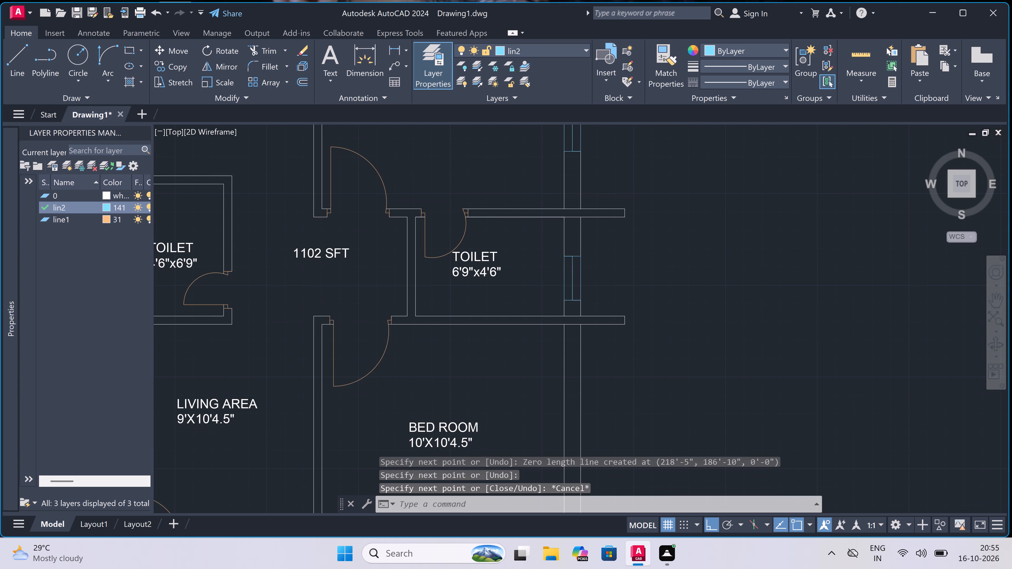
scroll(551, 310, up, 3)
key(space)
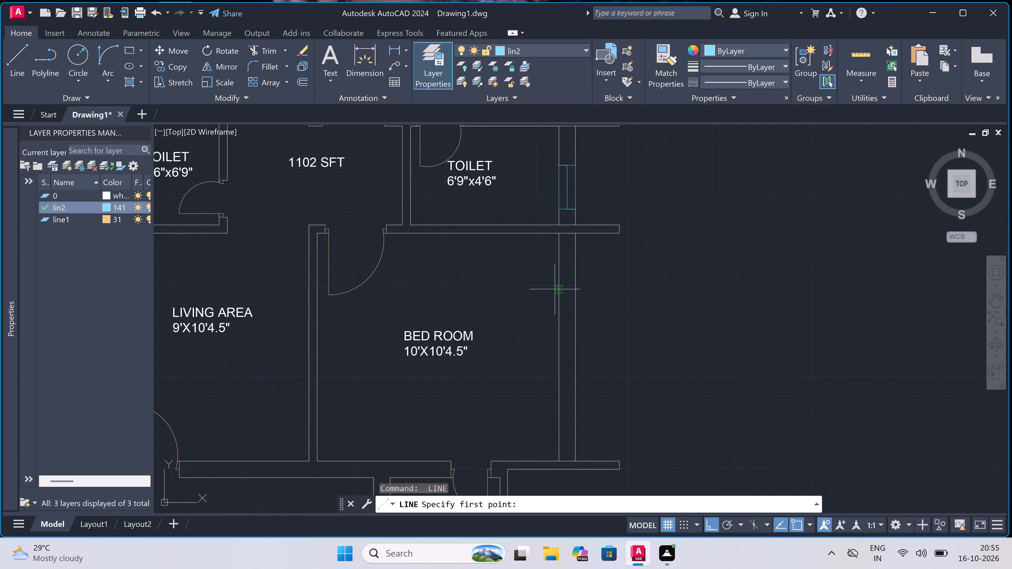
click(561, 273)
scroll(588, 273, up, 1)
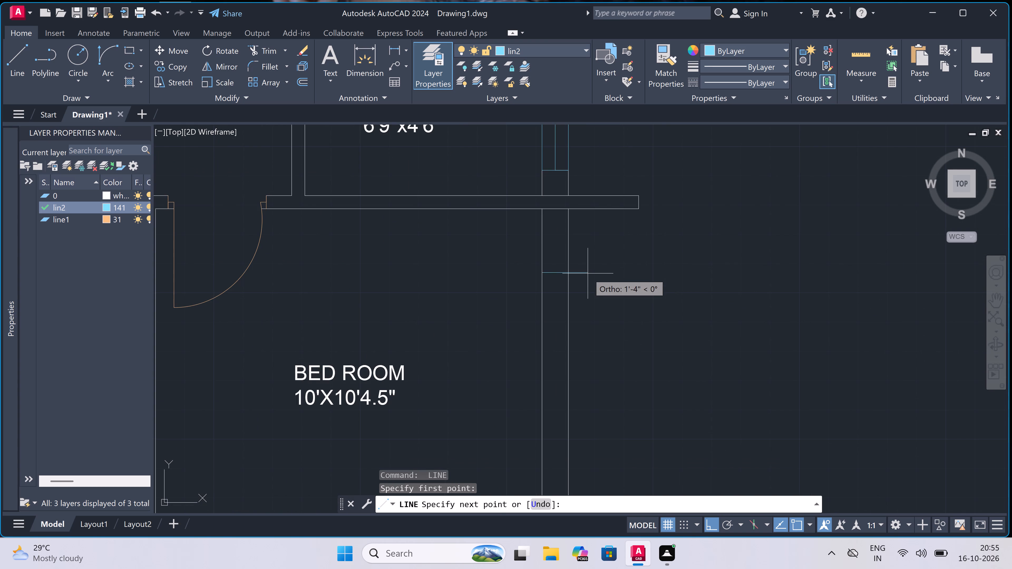
click(570, 273)
scroll(567, 273, up, 2)
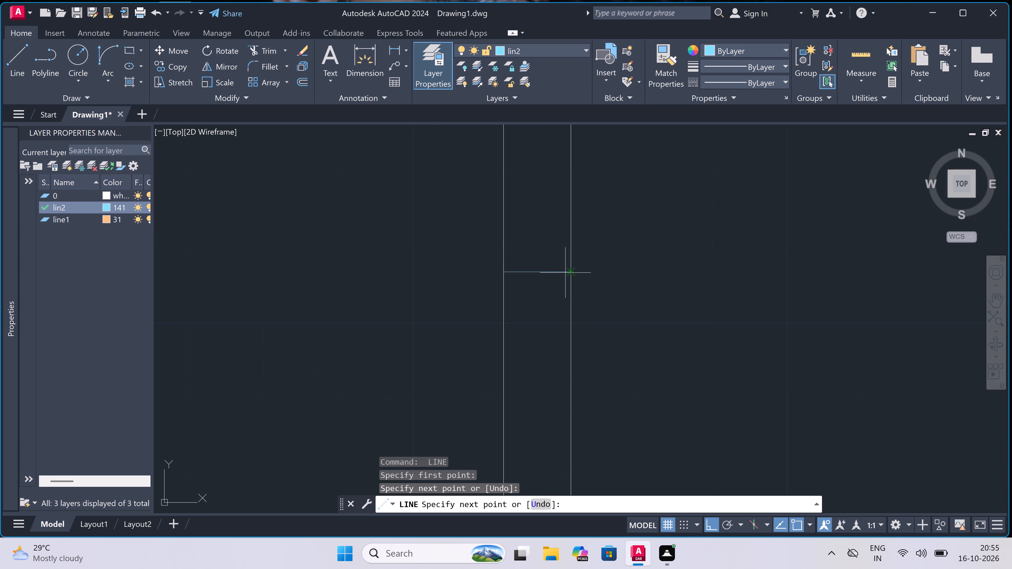
click(537, 269)
scroll(537, 269, down, 2)
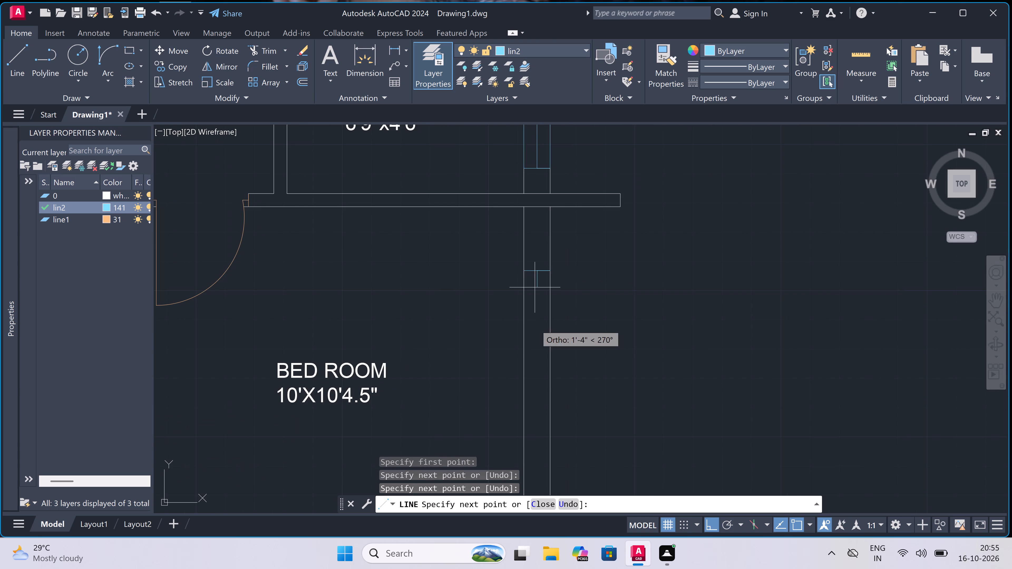
text(5')
key(space)
scroll(534, 365, down, 2)
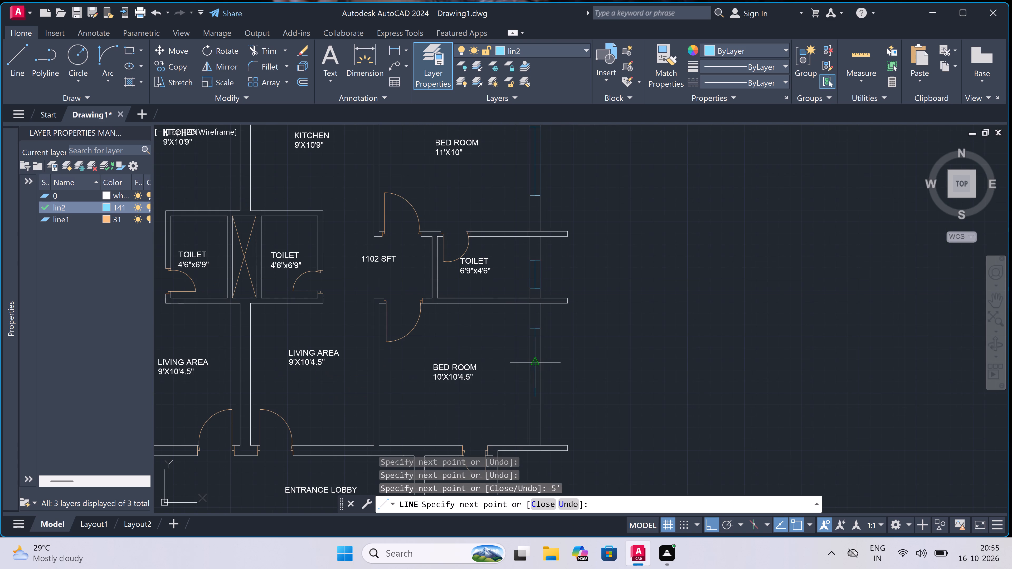
scroll(516, 407, up, 2)
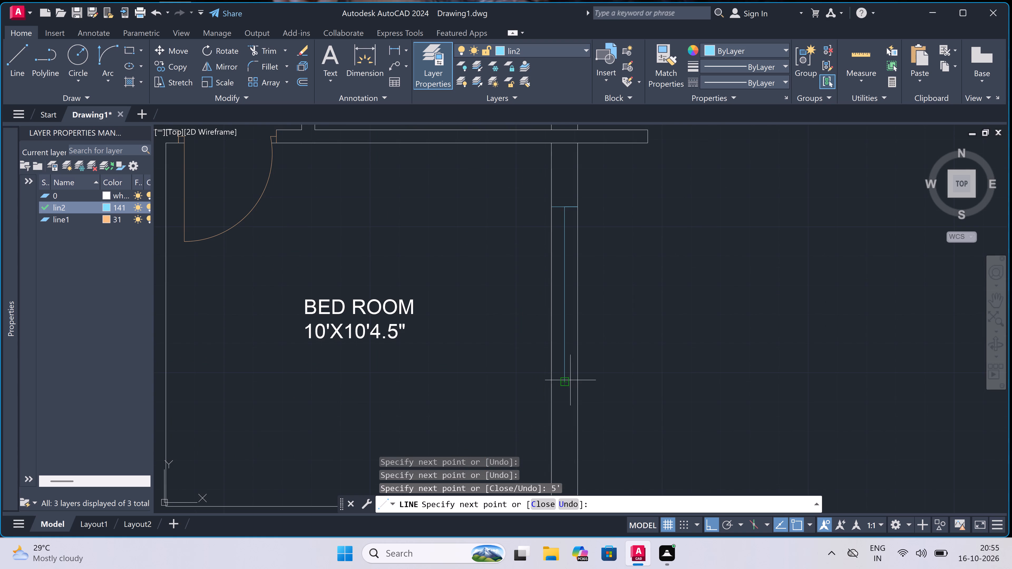
scroll(553, 381, up, 1)
click(553, 381)
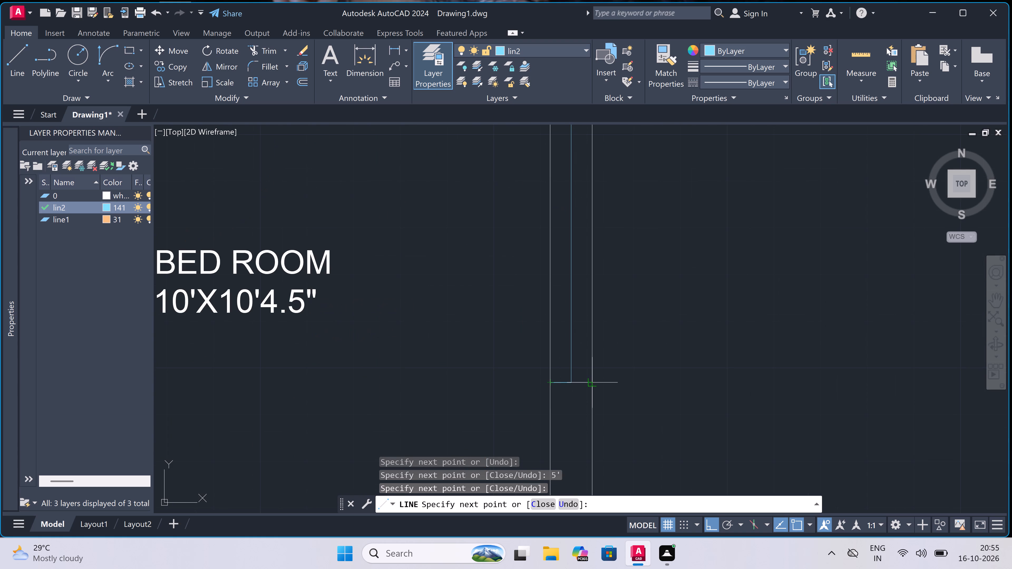
click(589, 381)
key(Escape)
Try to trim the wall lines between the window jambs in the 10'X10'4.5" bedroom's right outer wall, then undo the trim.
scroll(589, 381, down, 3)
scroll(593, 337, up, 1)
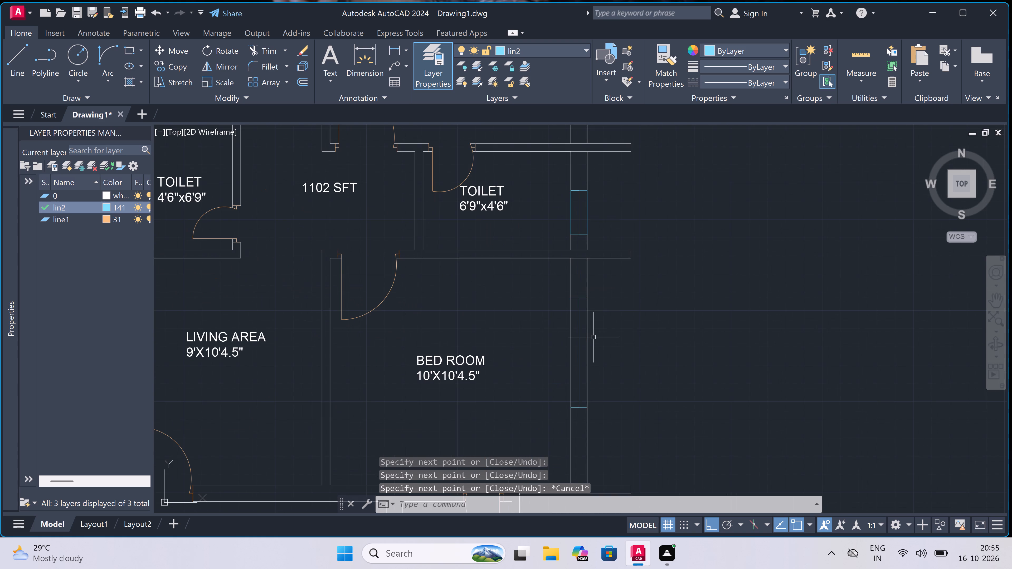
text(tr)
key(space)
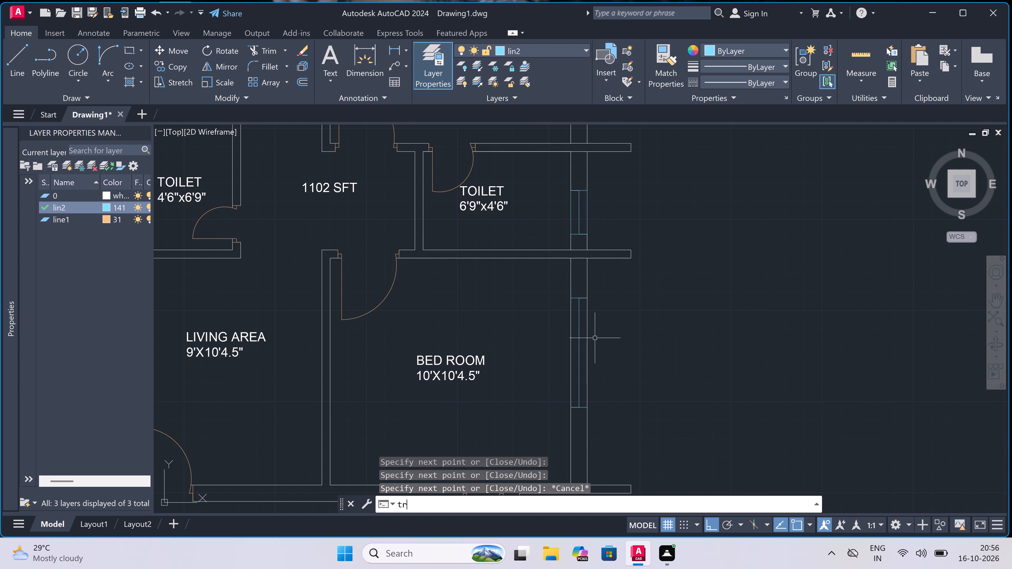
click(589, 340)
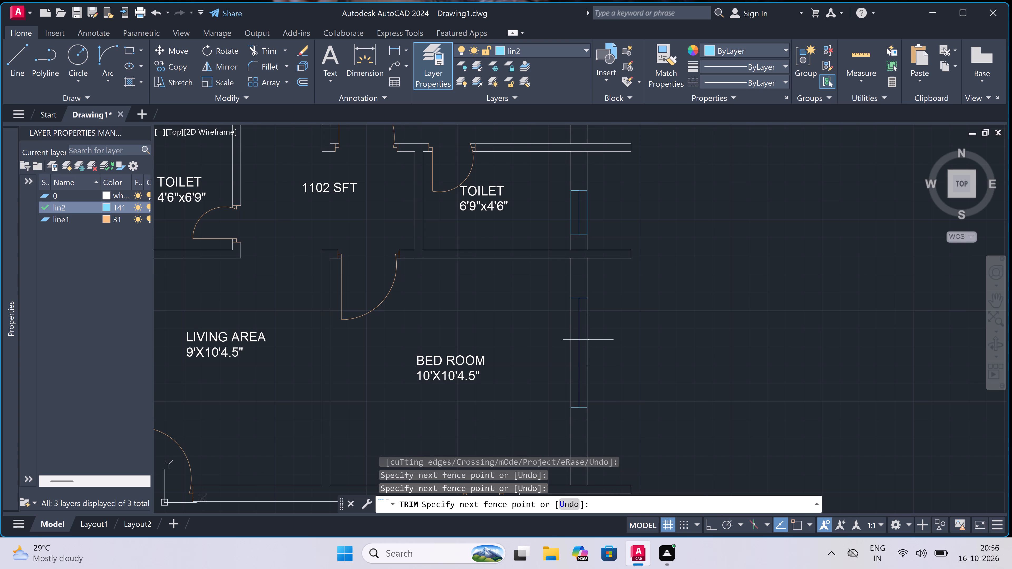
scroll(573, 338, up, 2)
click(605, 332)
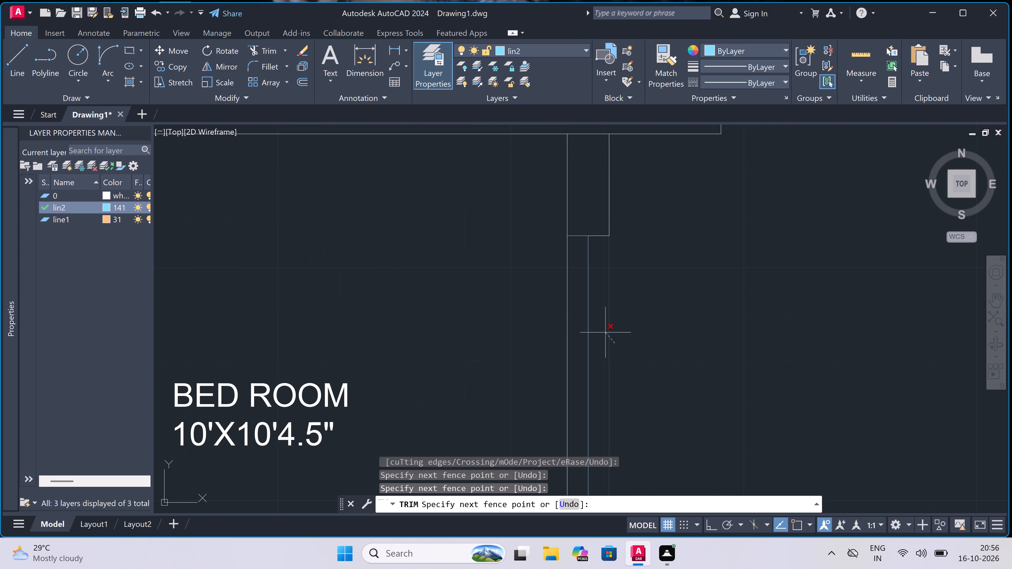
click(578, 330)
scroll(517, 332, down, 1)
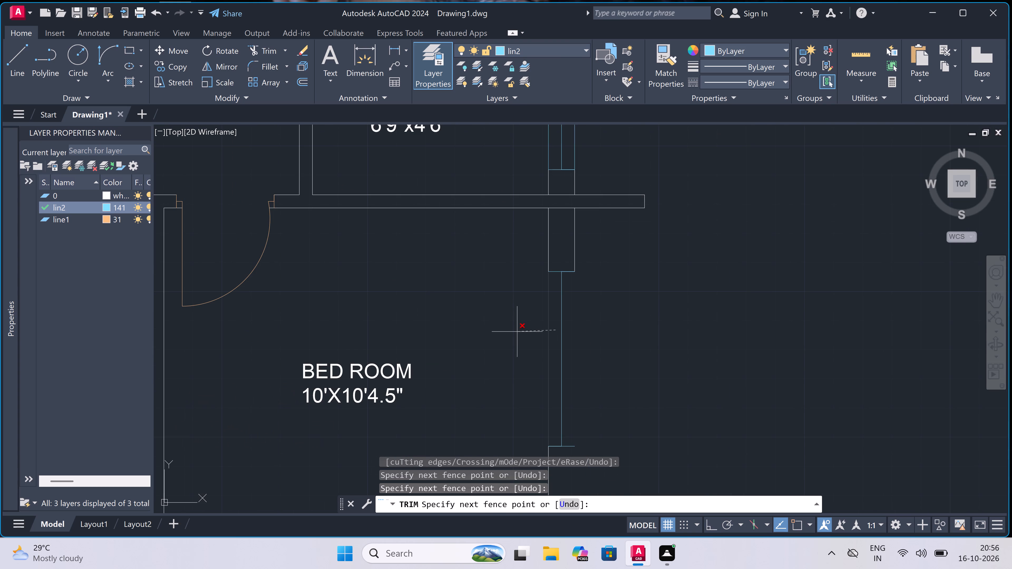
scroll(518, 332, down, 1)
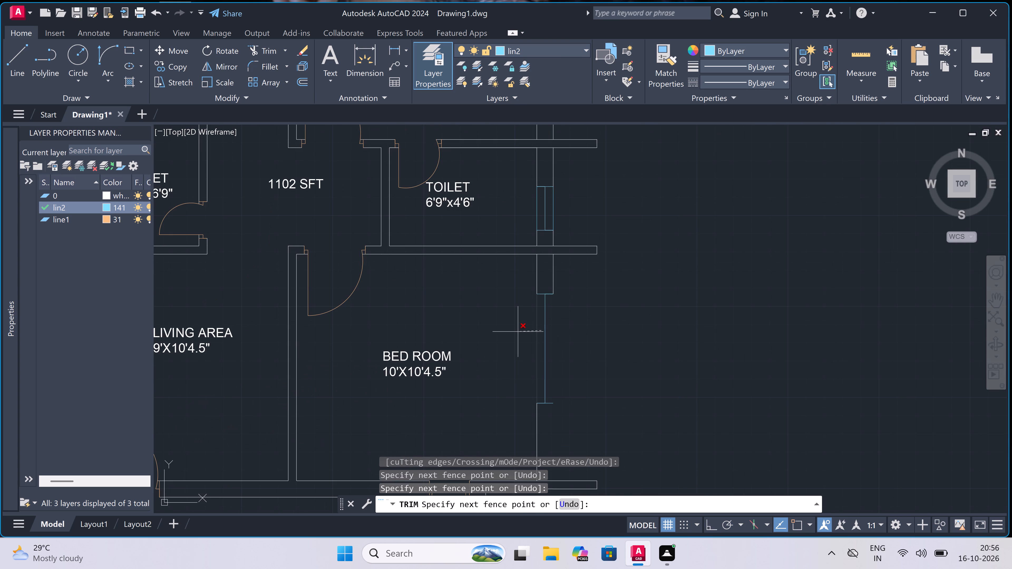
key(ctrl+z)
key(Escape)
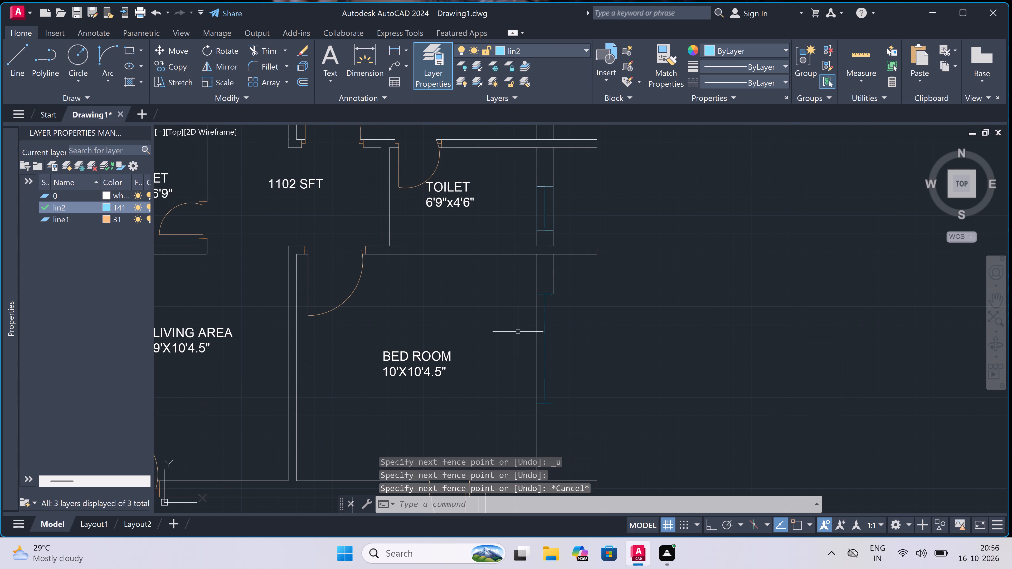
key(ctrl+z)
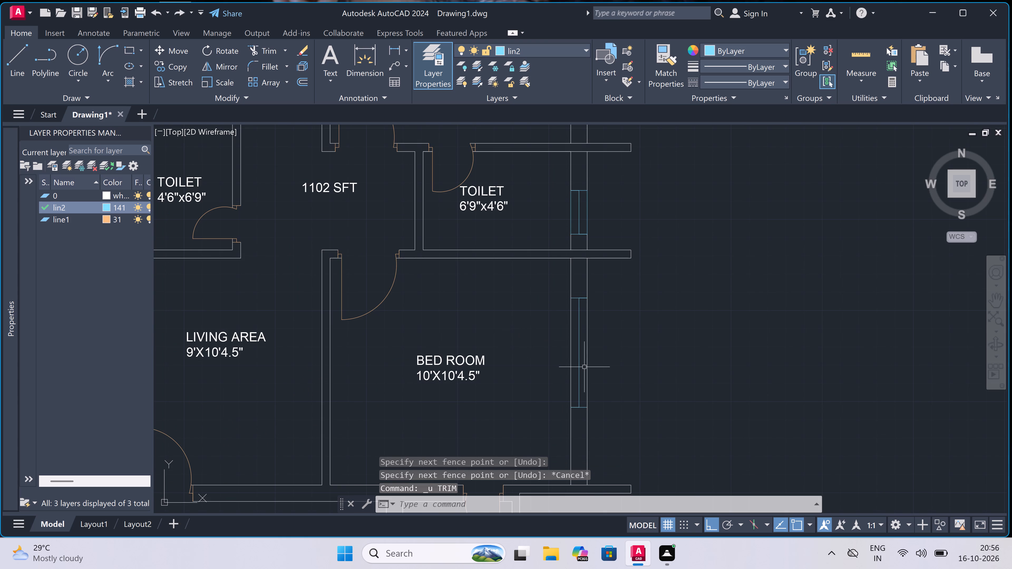
Trim both wall lines between the two window jambs in the right outer wall of the 10'X10'4.5" bedroom.
text(tr)
key(space)
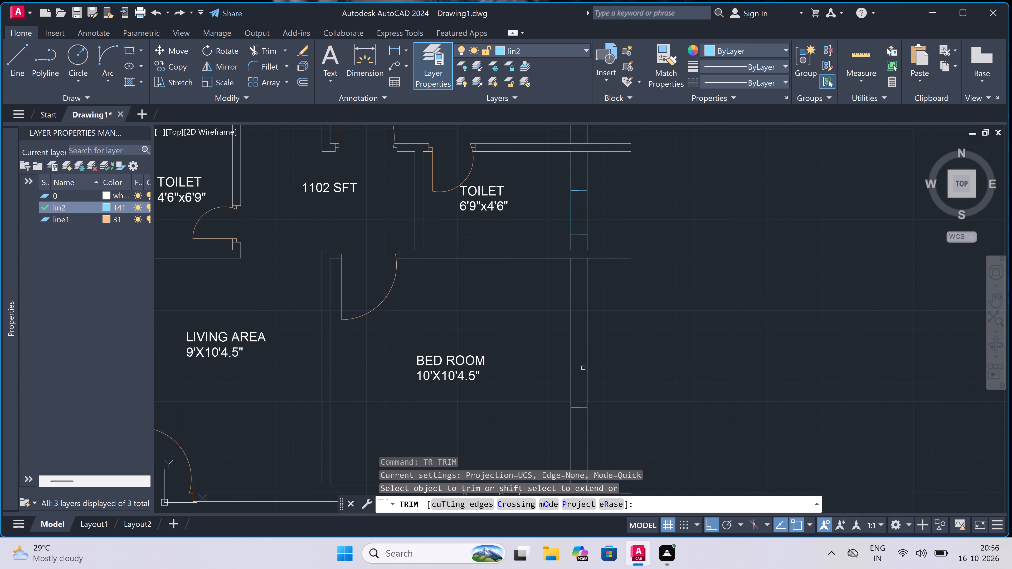
click(583, 365)
click(593, 365)
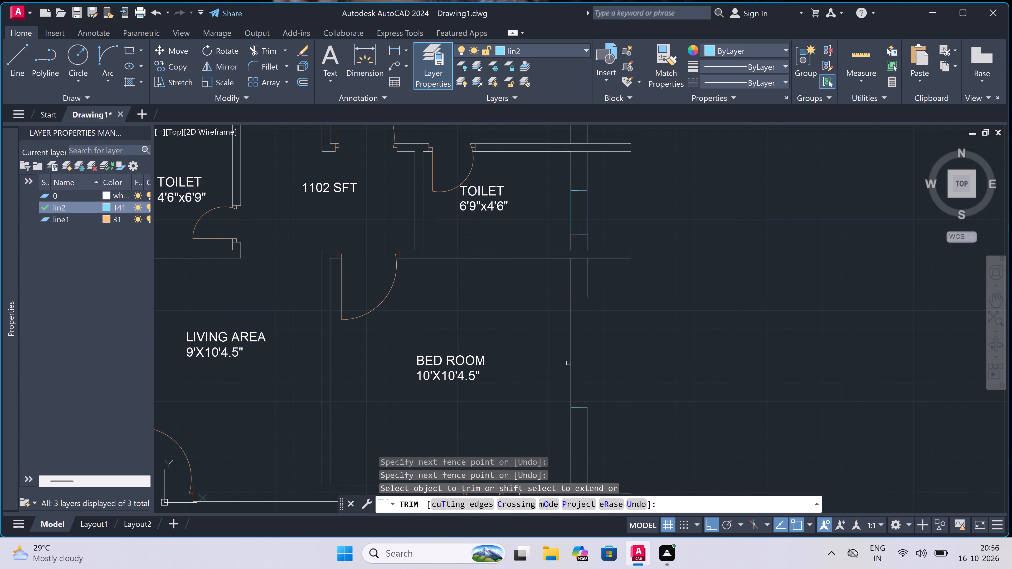
click(570, 362)
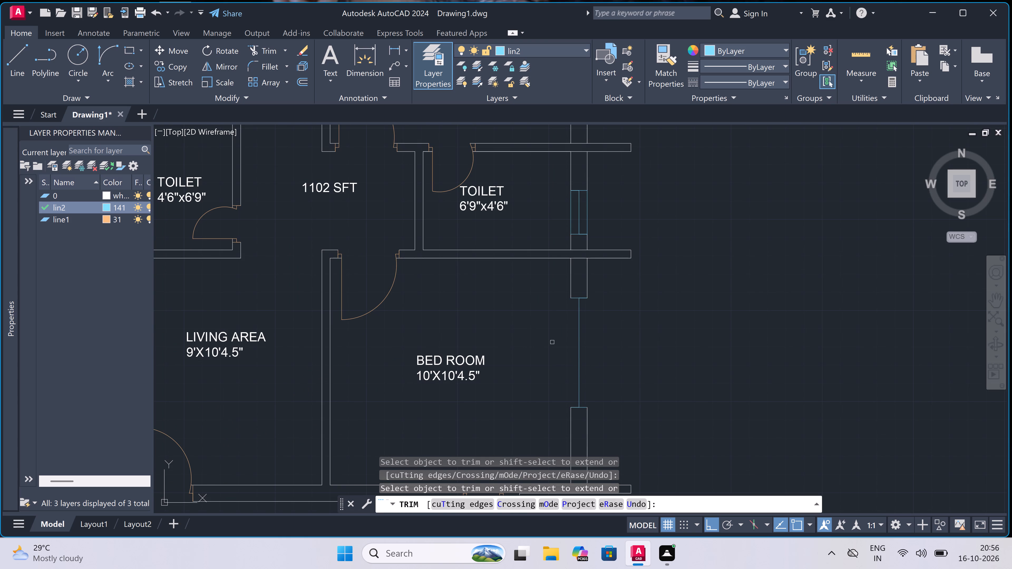
key(Escape)
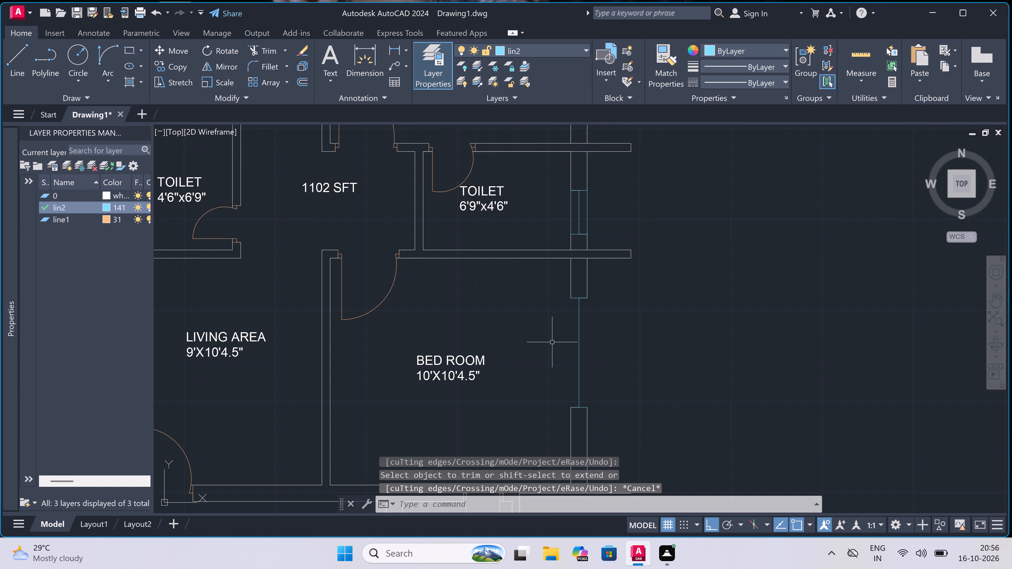
Draw the window's two face lines between the jamb ends in the 10'X10'4.5" bedroom's right outer wall.
key(l)
key(space)
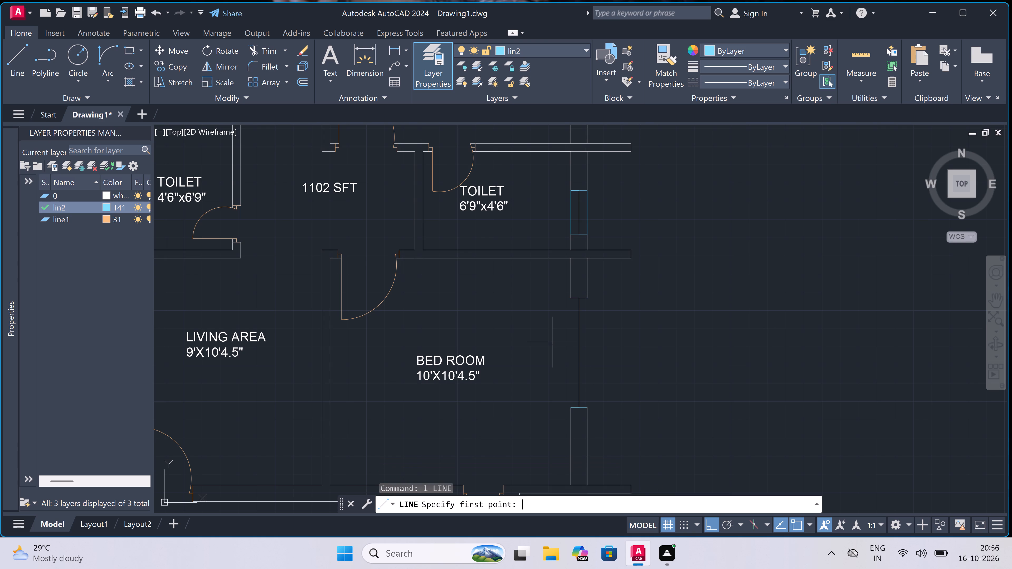
click(568, 299)
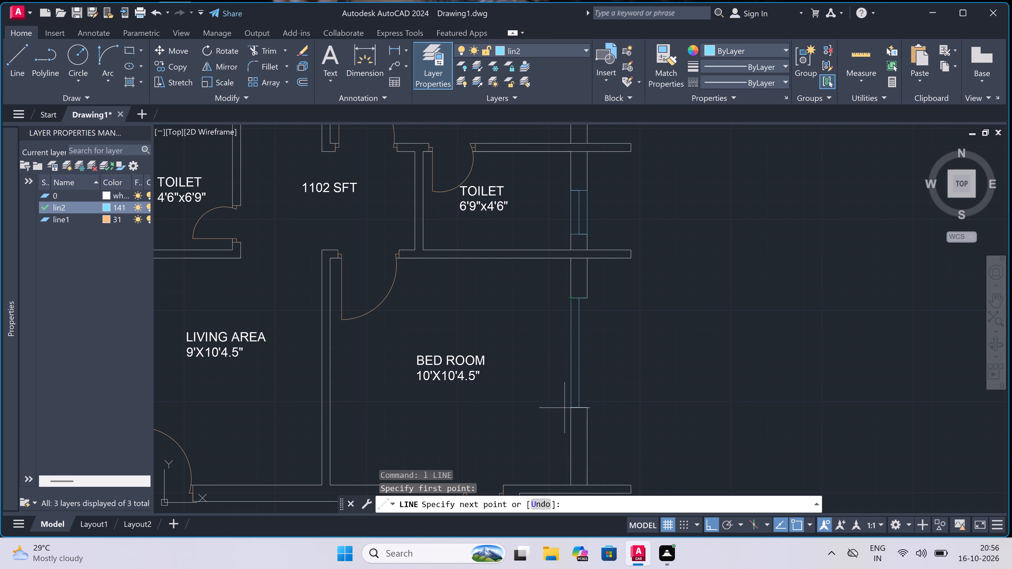
click(567, 407)
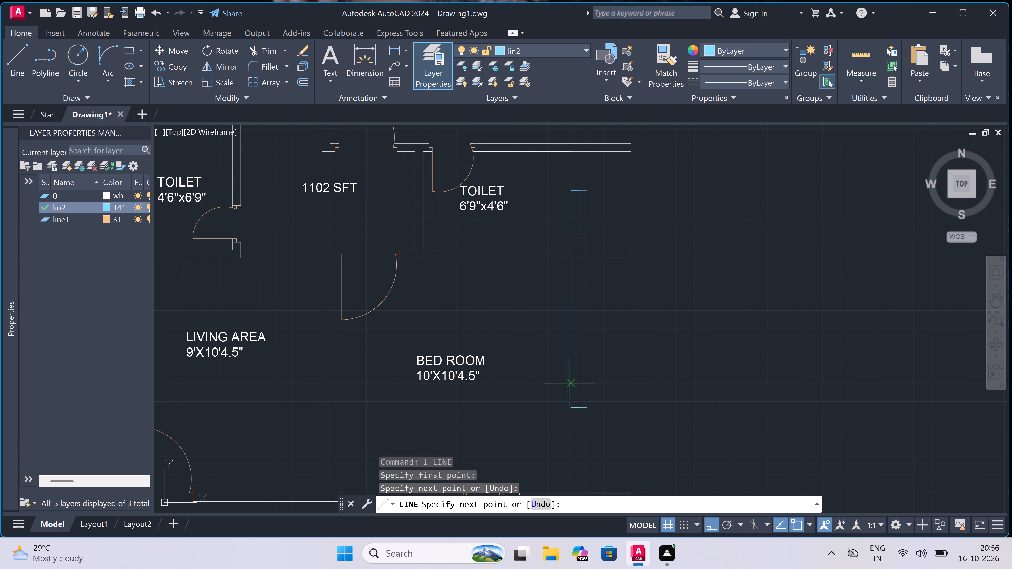
key(Escape)
key(space)
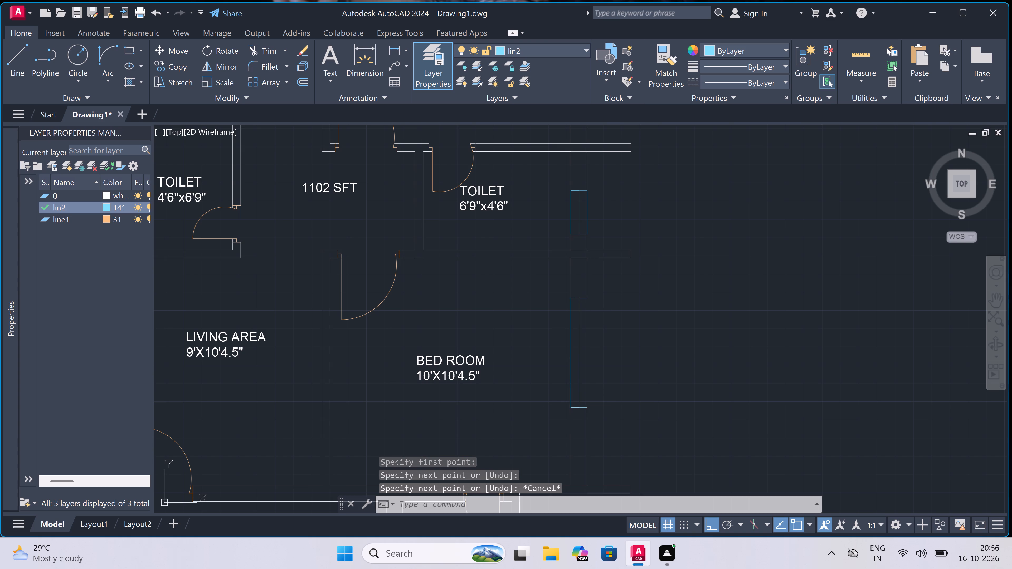
click(588, 299)
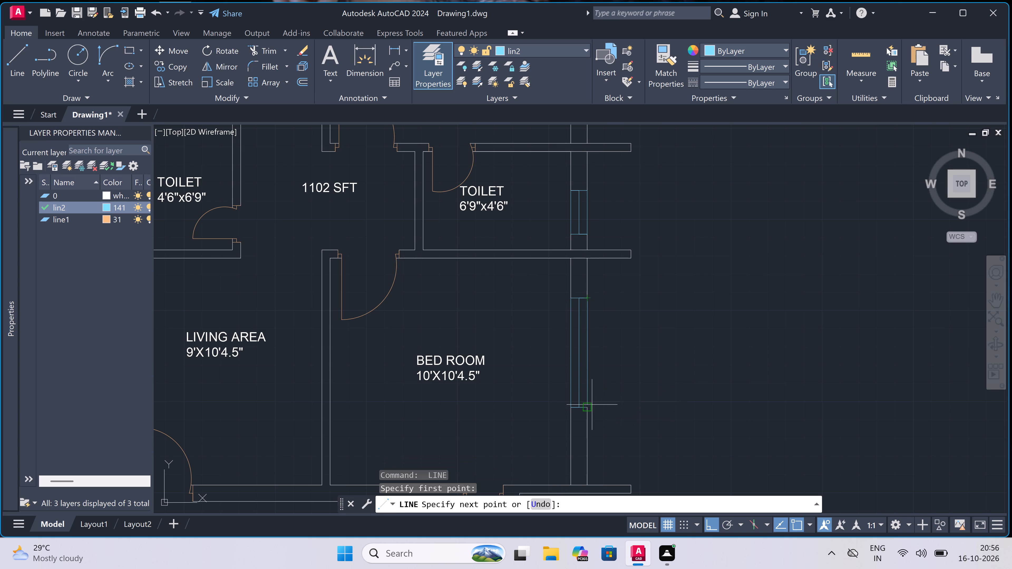
click(585, 409)
key(Escape)
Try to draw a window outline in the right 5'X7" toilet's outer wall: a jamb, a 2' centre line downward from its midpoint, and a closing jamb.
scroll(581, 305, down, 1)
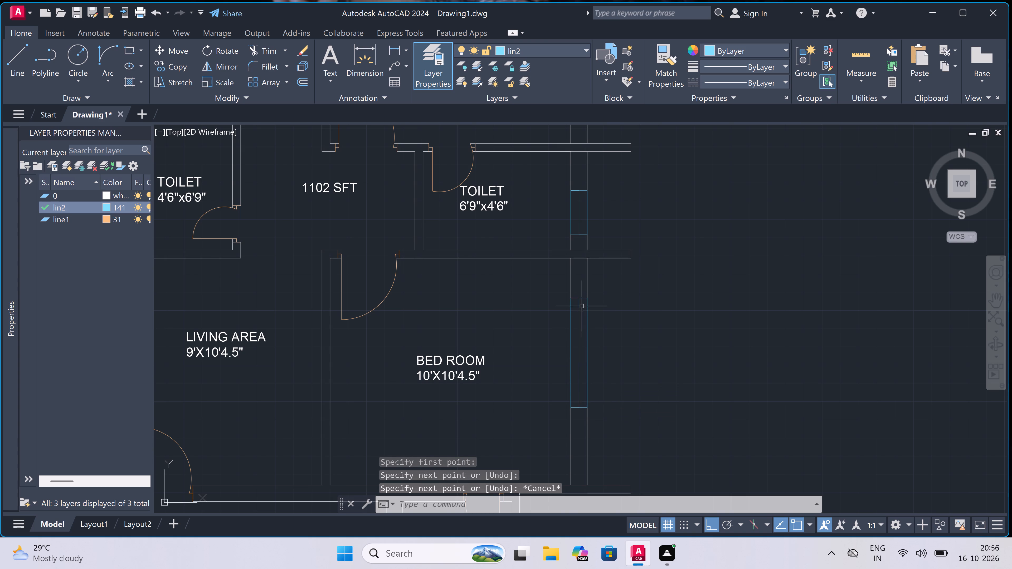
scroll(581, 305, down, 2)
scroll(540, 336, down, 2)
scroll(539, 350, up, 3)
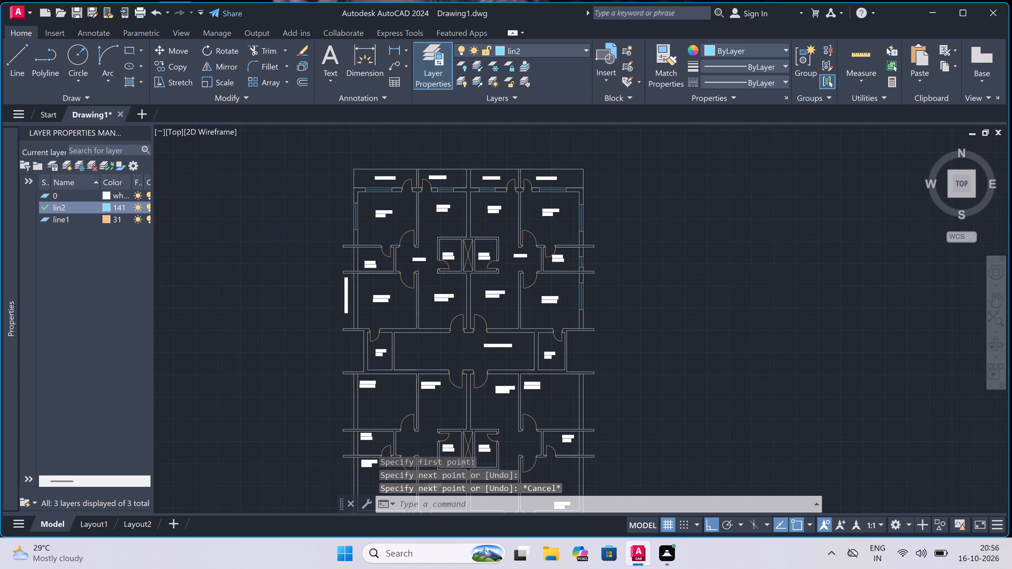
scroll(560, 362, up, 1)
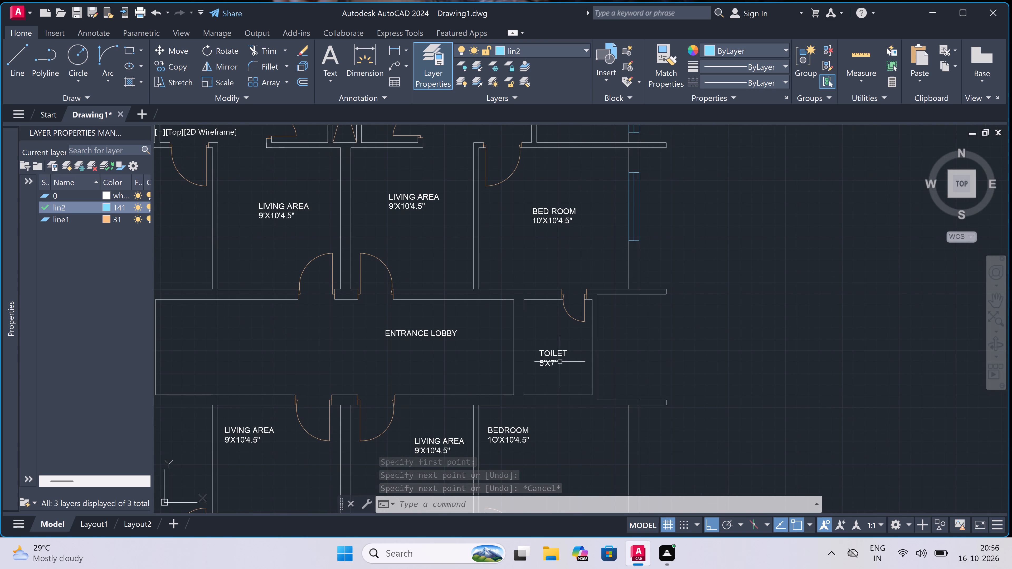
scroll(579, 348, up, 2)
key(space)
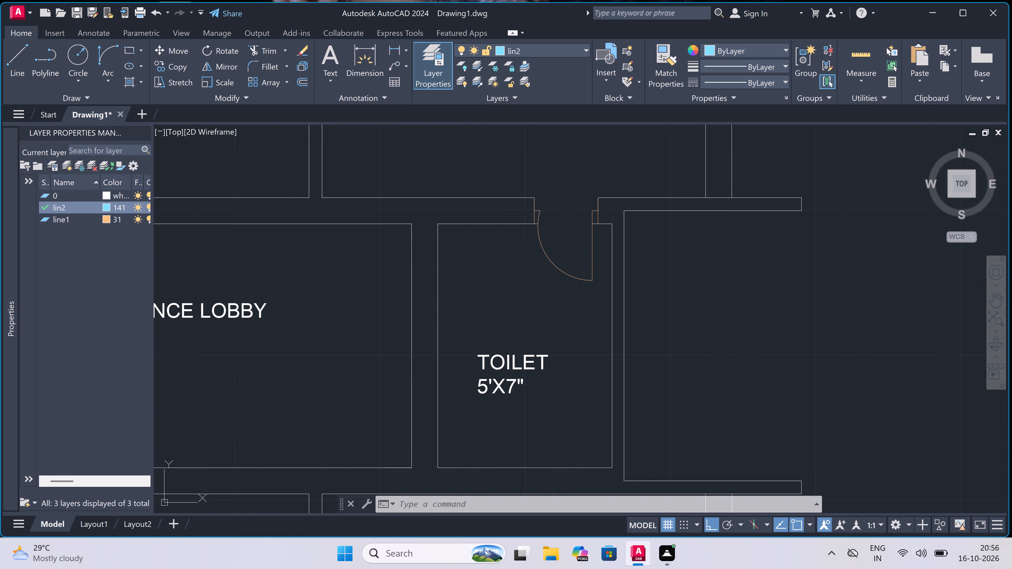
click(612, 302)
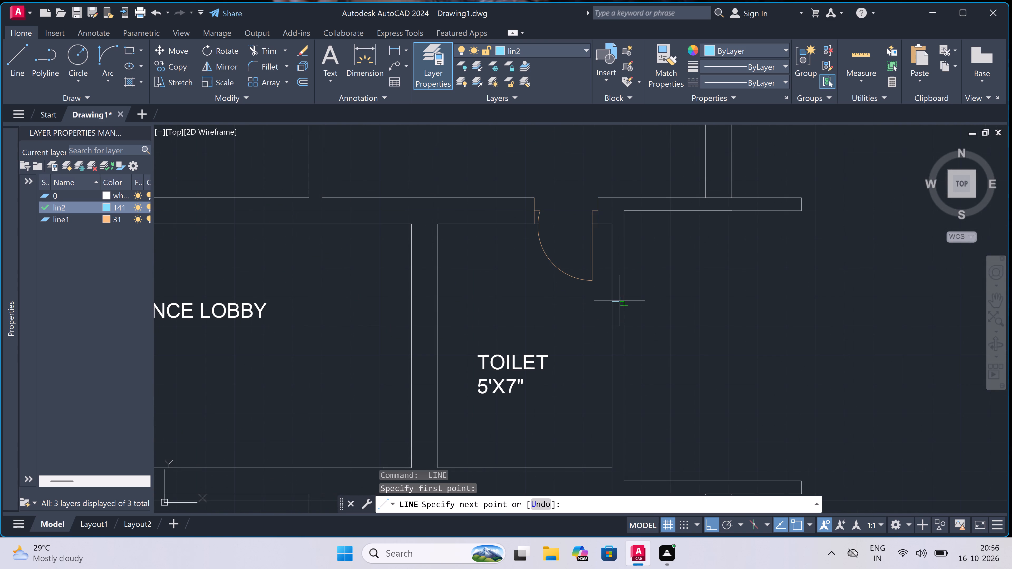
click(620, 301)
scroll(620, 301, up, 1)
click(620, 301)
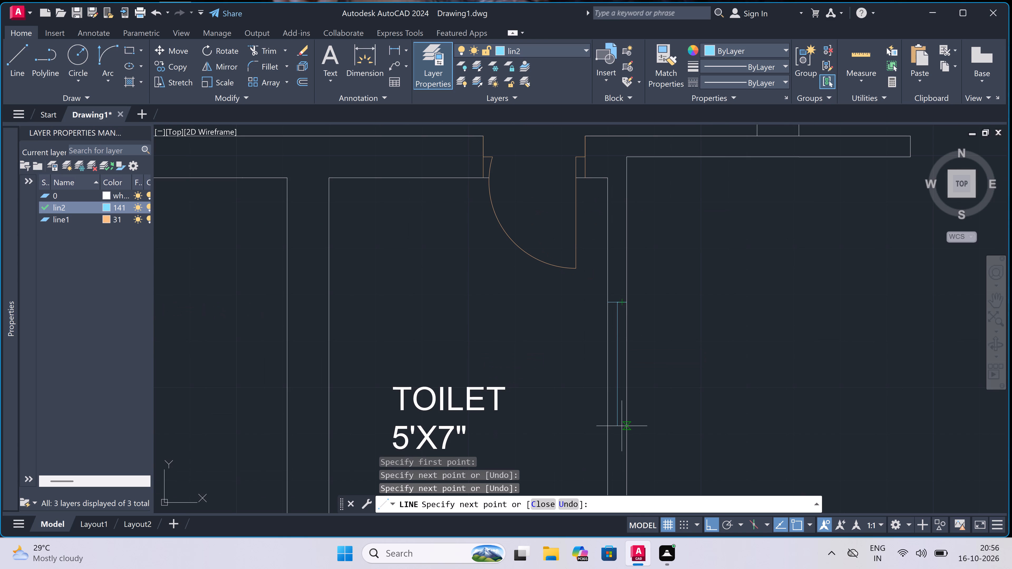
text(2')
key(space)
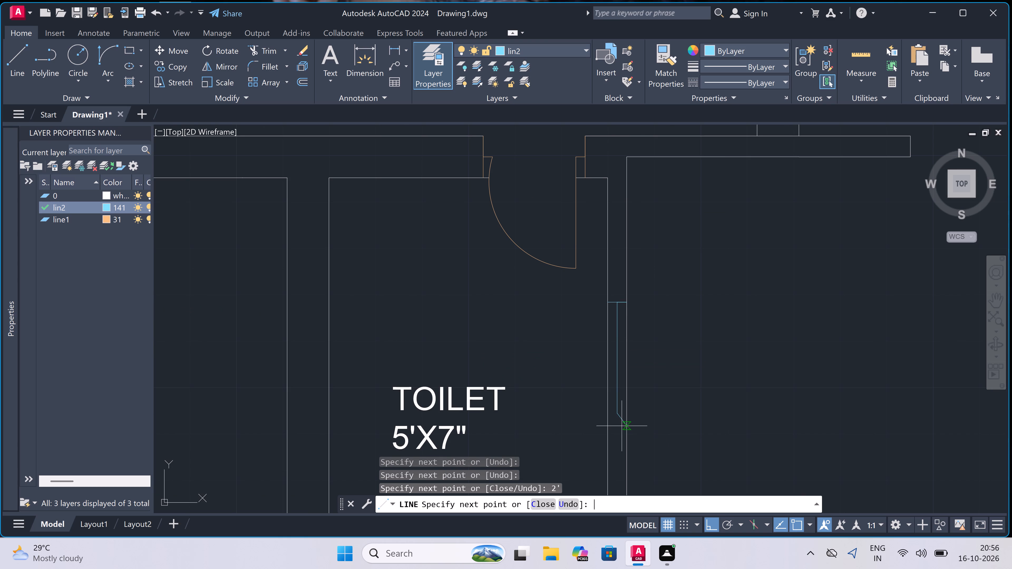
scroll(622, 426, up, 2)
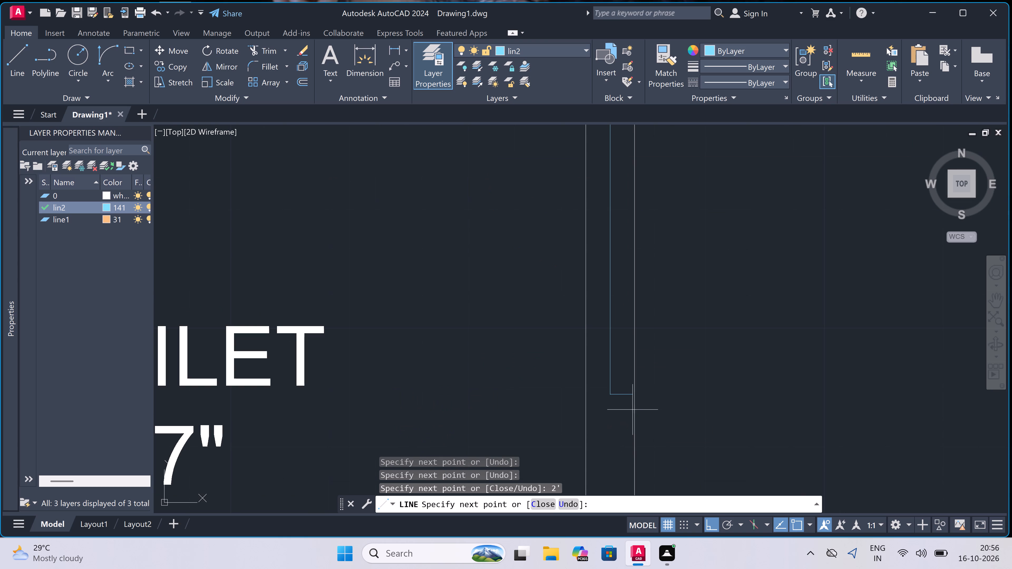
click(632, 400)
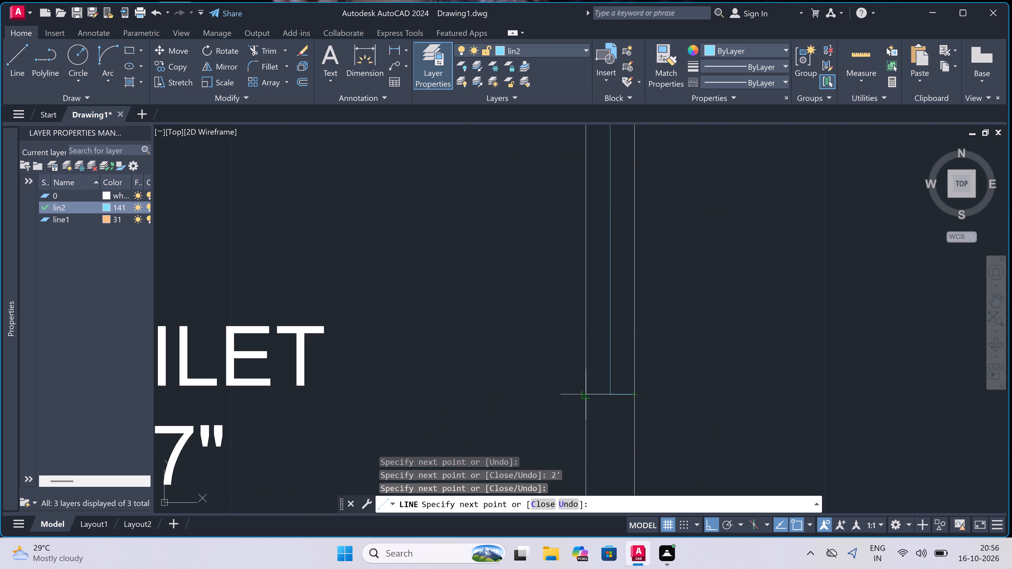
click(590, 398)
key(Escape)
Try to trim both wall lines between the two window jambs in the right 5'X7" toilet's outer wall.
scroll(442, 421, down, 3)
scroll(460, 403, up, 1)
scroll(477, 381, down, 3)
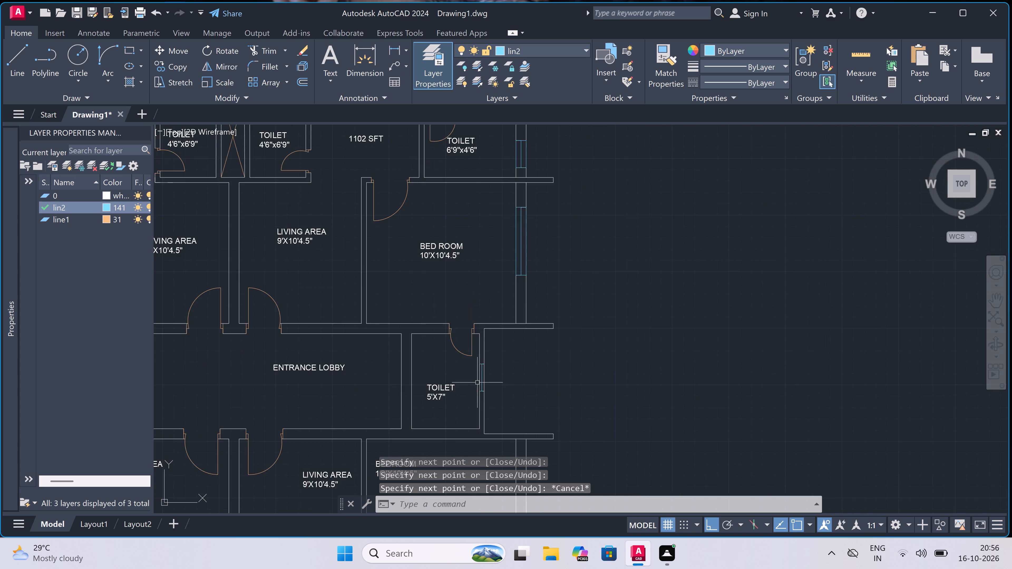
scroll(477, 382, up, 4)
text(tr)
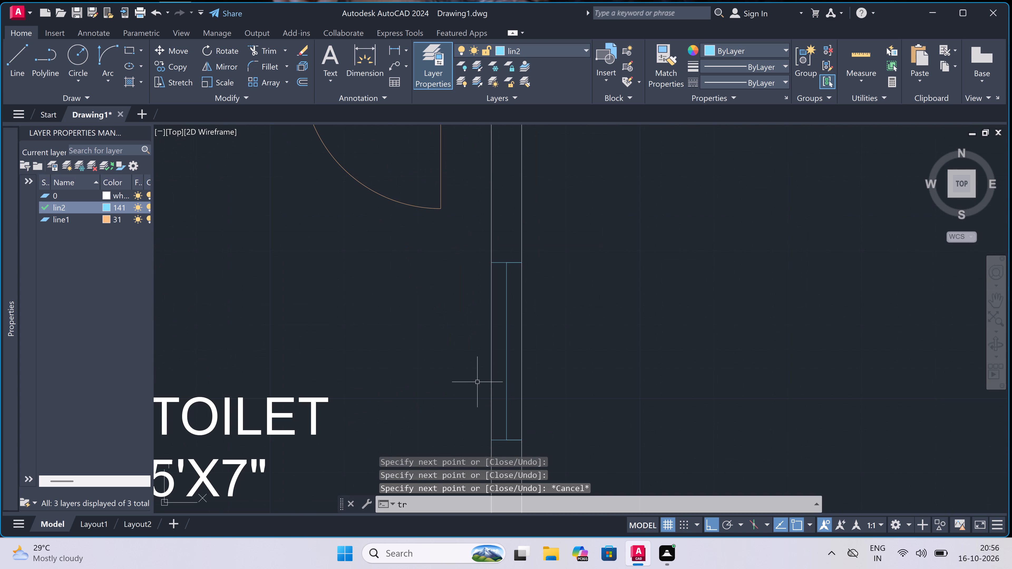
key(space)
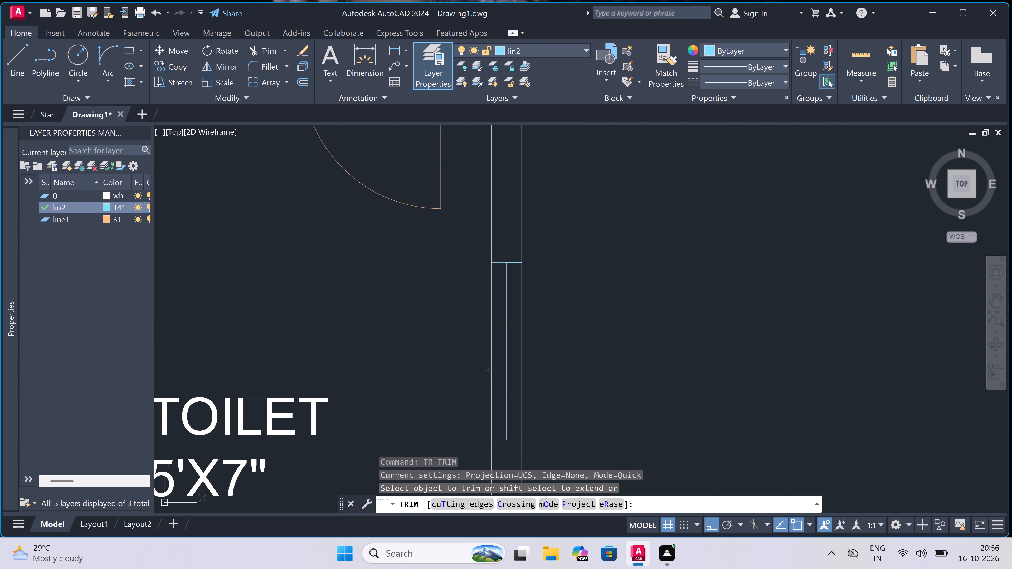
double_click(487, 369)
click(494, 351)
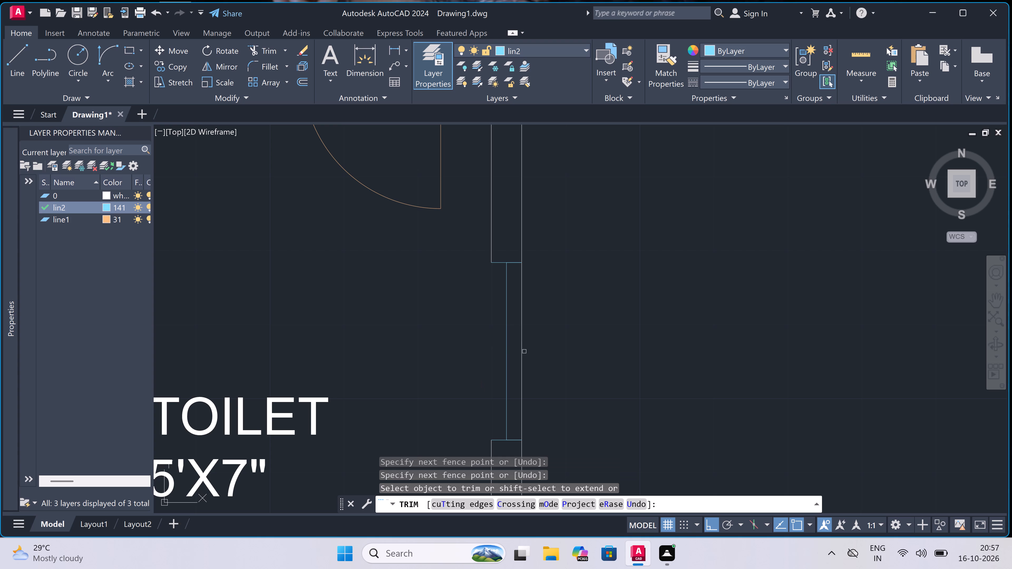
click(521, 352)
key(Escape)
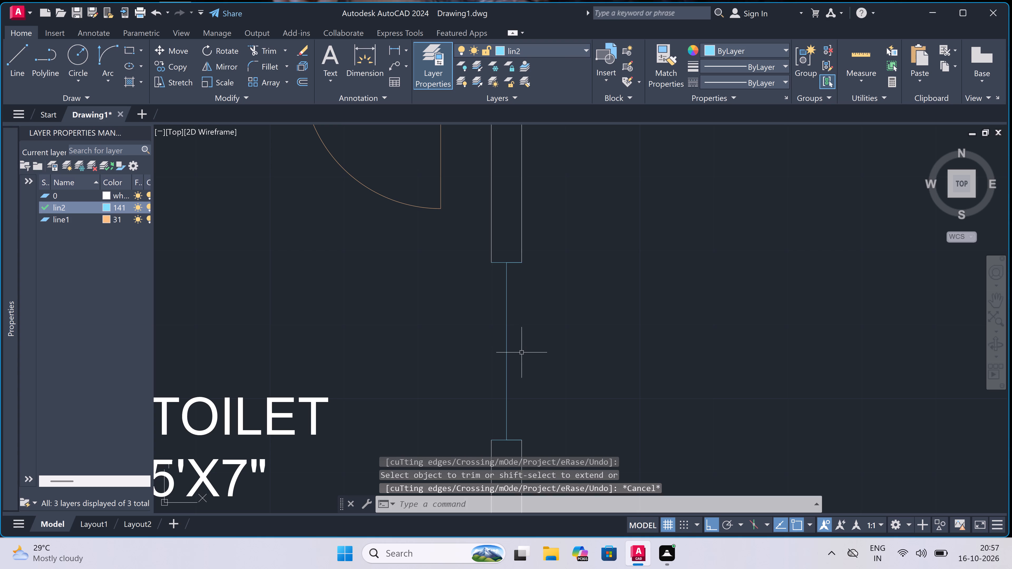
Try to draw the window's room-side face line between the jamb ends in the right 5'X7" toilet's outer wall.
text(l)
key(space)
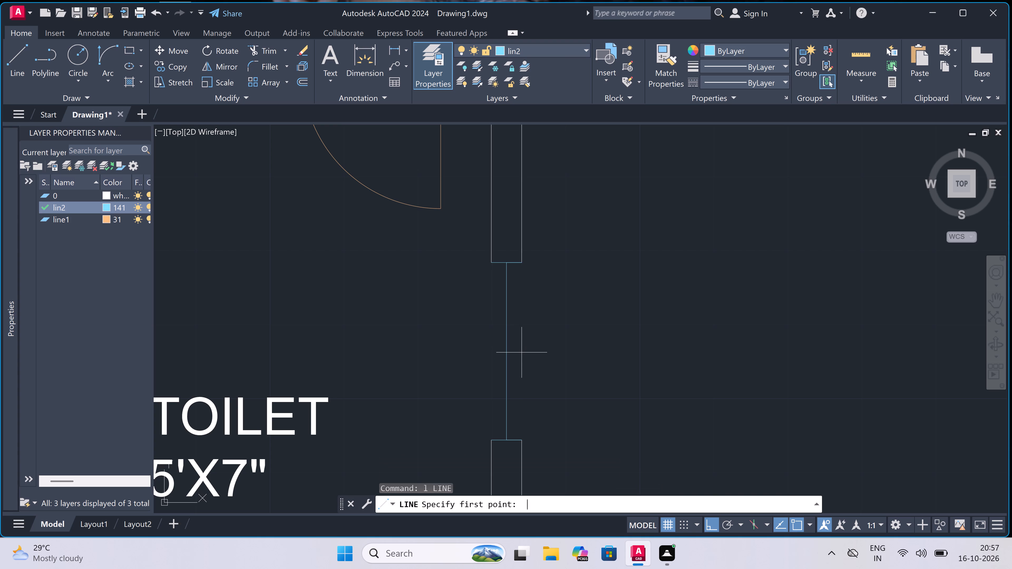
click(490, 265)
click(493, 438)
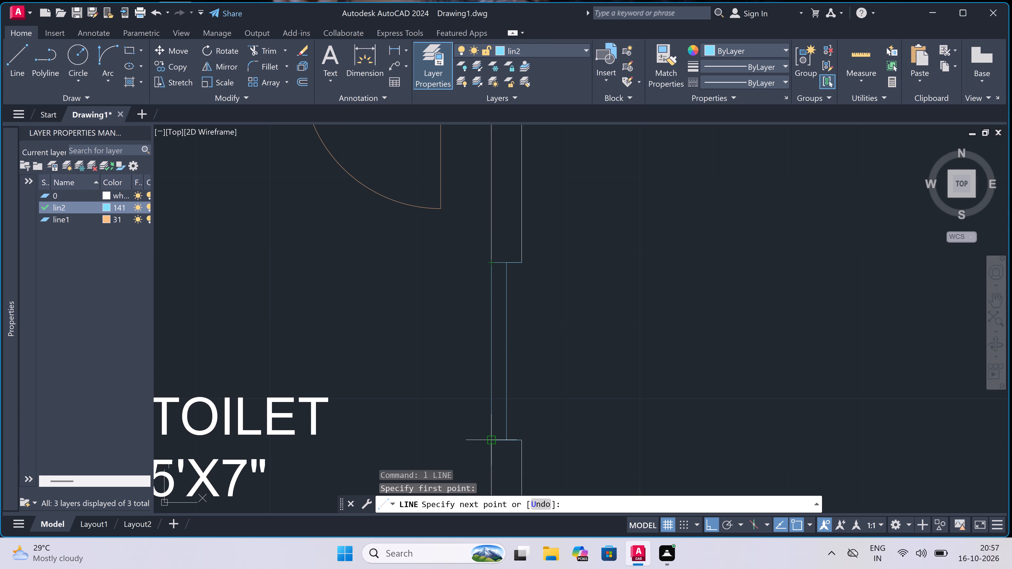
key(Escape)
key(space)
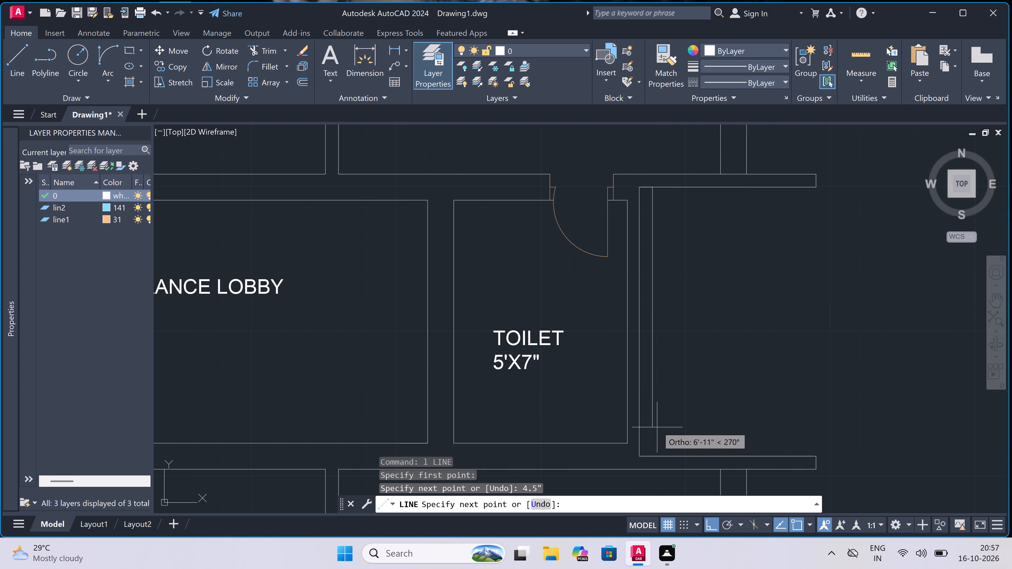
Draw a new outer wall line on layer 0 down to the lower wall, 4.5" outside the right 5'X7" toilet's existing outer wall line.
click(654, 456)
key(Escape)
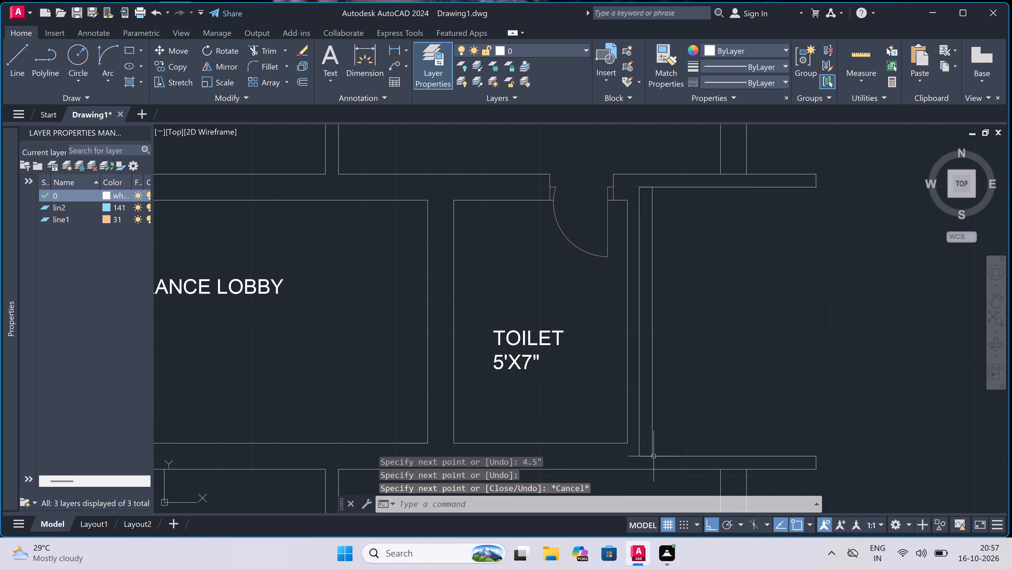
Trim away the old outer wall line and the leftover stubs at both ends of the right 5'X7" toilet's outer wall.
key(t)
key(r)
key(space)
scroll(640, 463, up, 3)
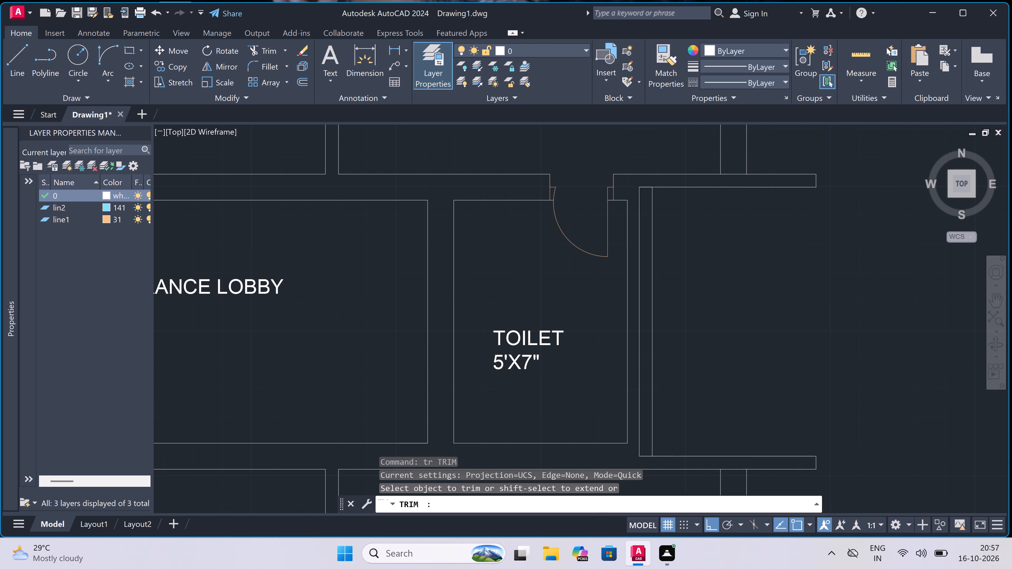
click(646, 458)
scroll(631, 402, down, 1)
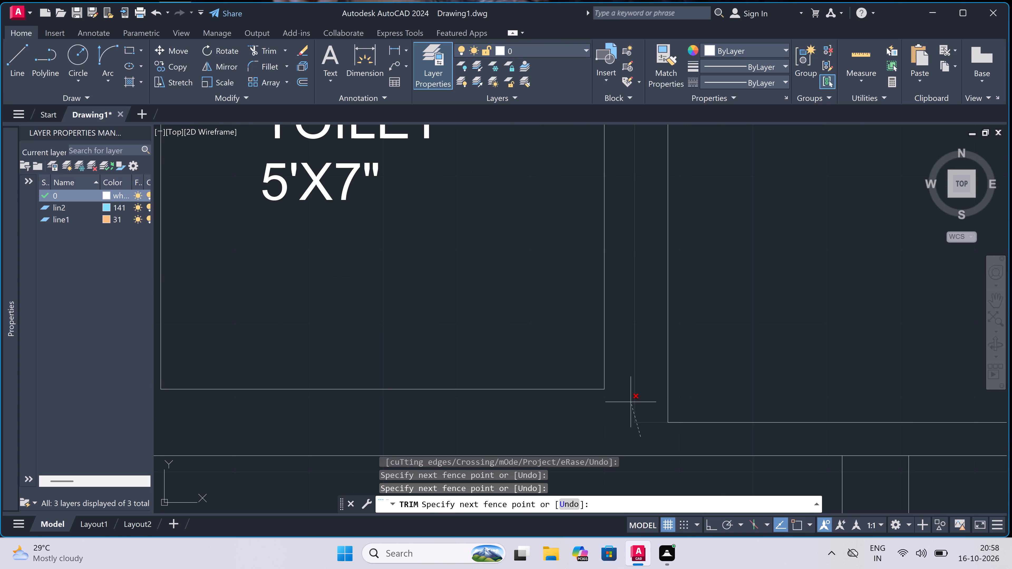
click(631, 402)
scroll(631, 402, down, 5)
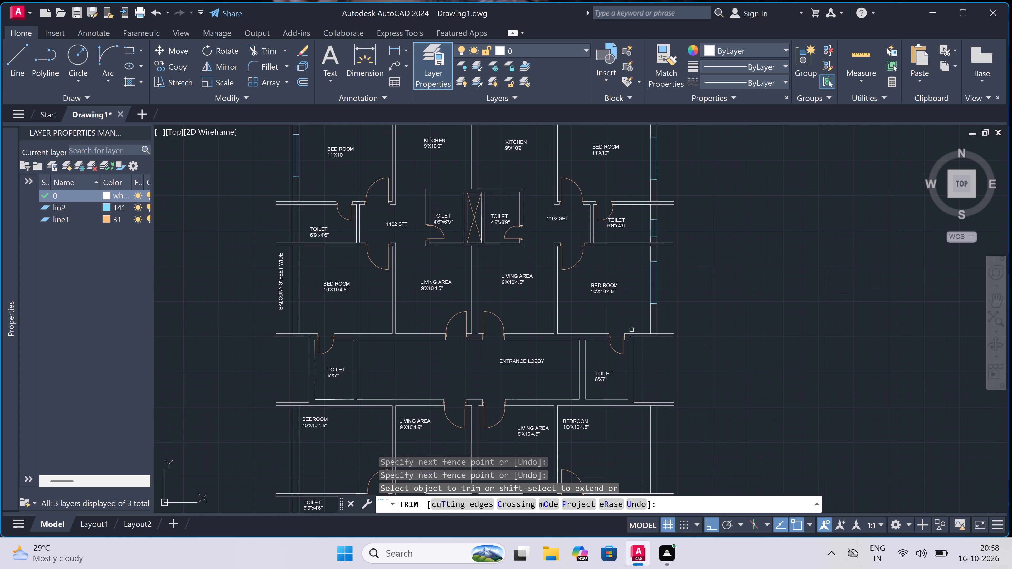
scroll(631, 333, up, 4)
click(632, 354)
click(638, 363)
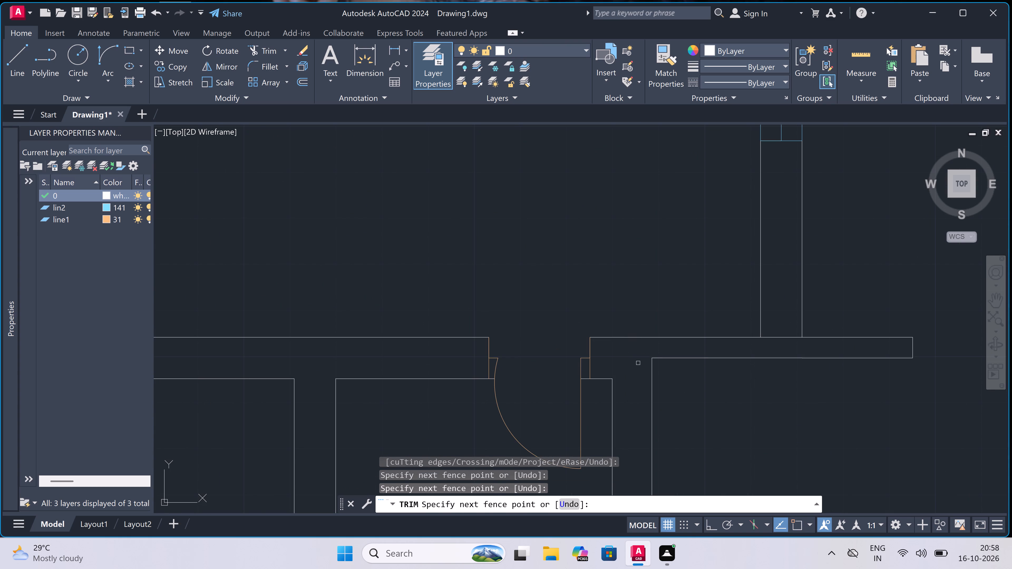
scroll(638, 362, down, 4)
key(Escape)
Trim away the lobby-side line of the wall between the entrance lobby and the right 5'X7" toilet.
scroll(582, 391, down, 3)
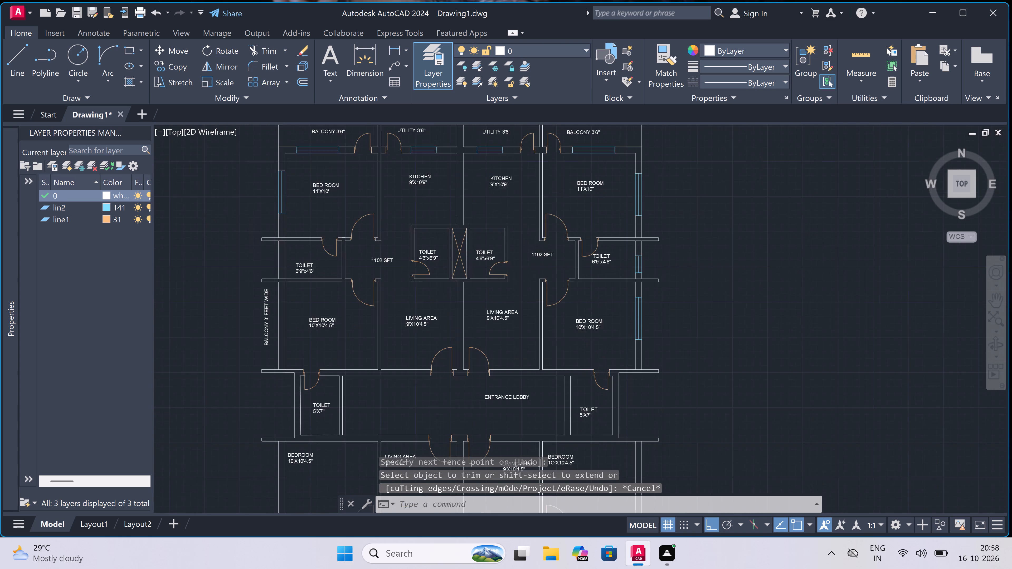
scroll(574, 404, up, 4)
key(space)
click(578, 397)
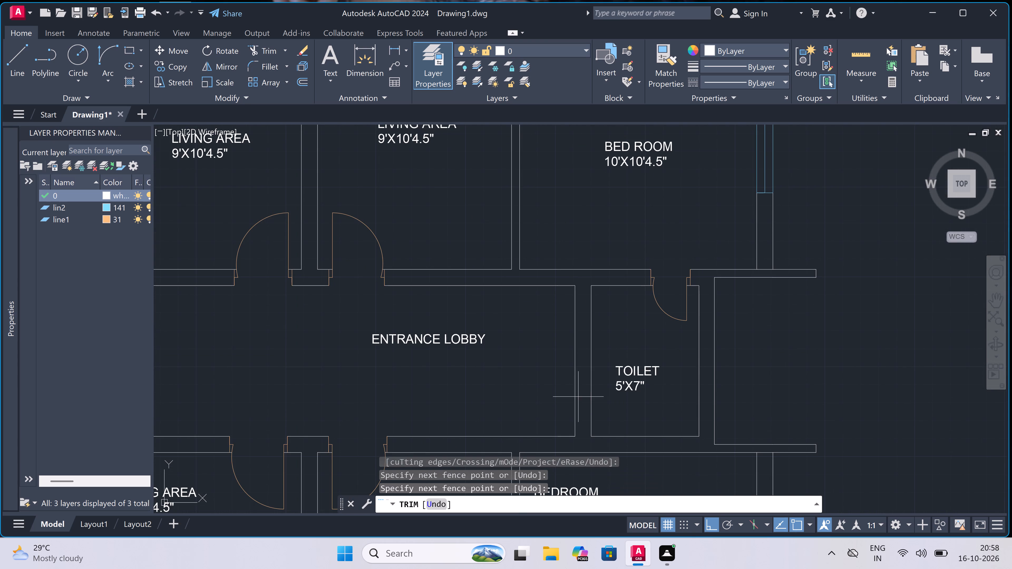
click(572, 396)
key(Escape)
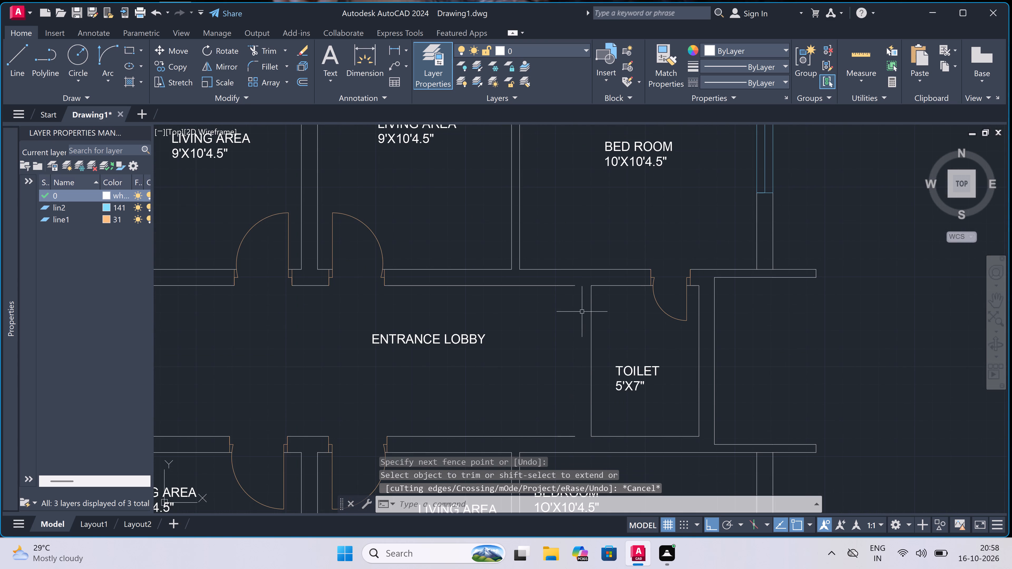
Draw a new lobby-side wall line 4.5" outside the right 5'X7" toilet's inner wall line and join it to the lower lobby wall line.
scroll(580, 285, up, 4)
key(l)
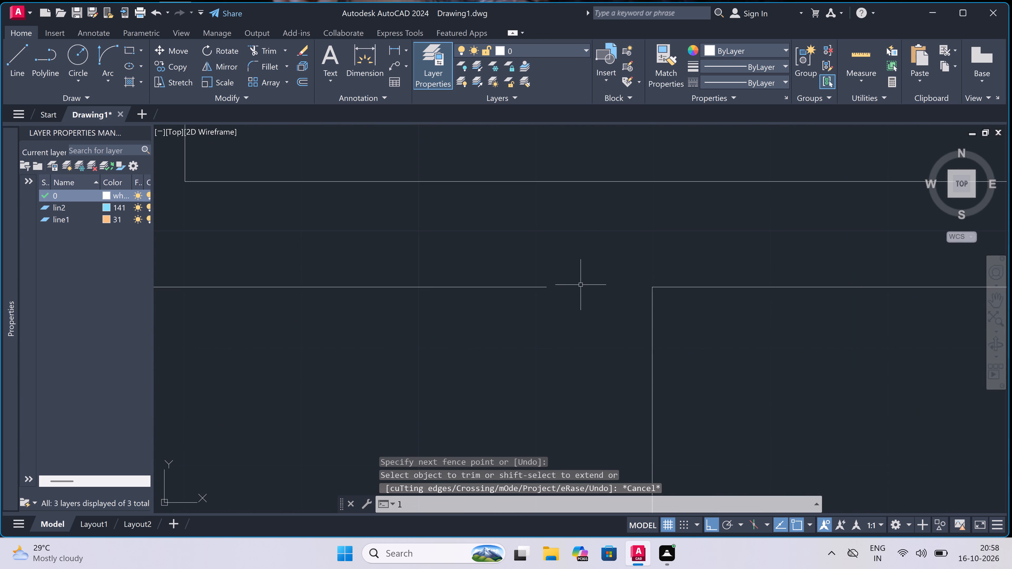
key(space)
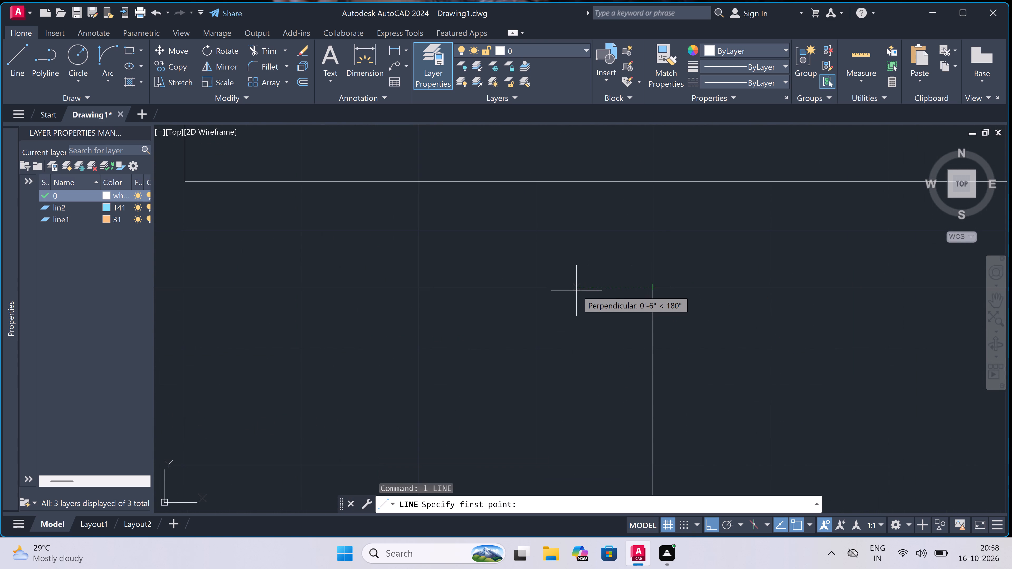
text(4.5")
key(space)
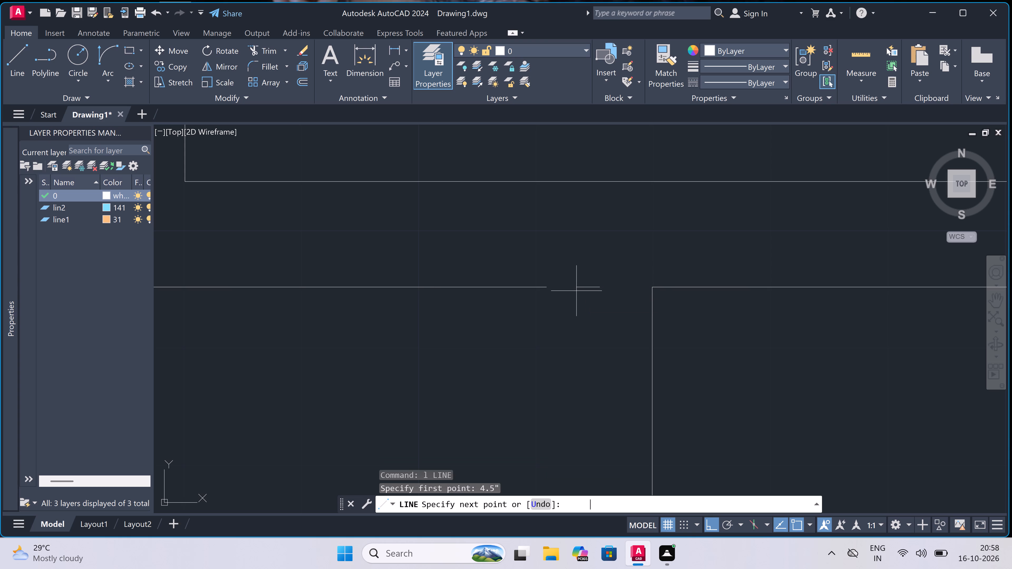
scroll(601, 361, down, 4)
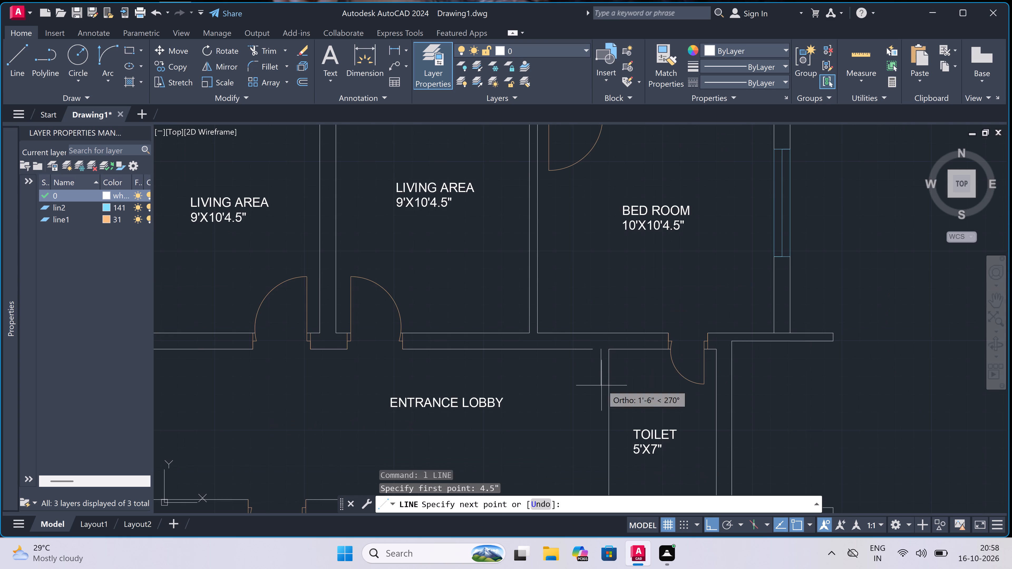
scroll(602, 386, down, 2)
scroll(598, 431, up, 5)
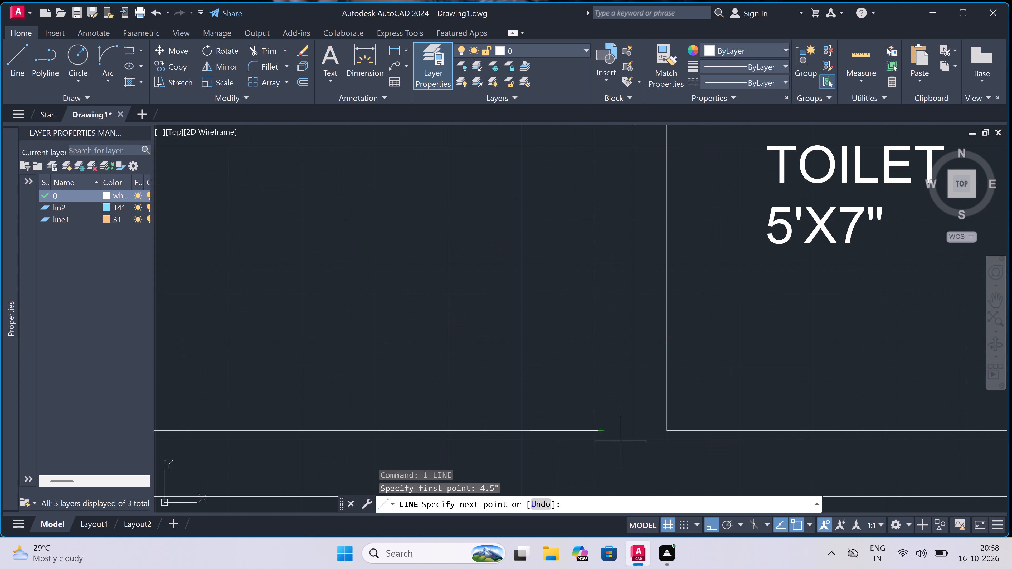
scroll(622, 441, up, 2)
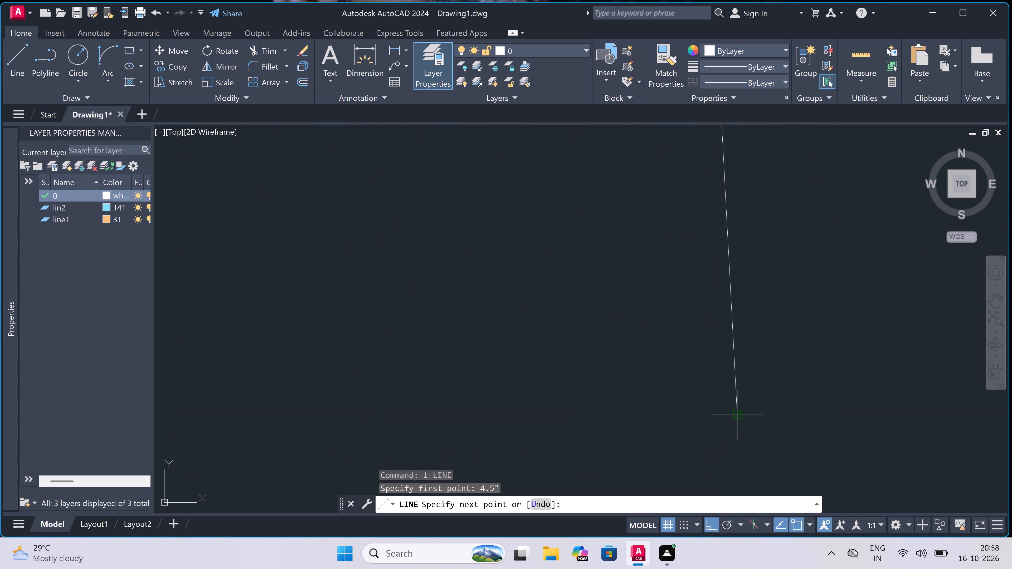
click(653, 415)
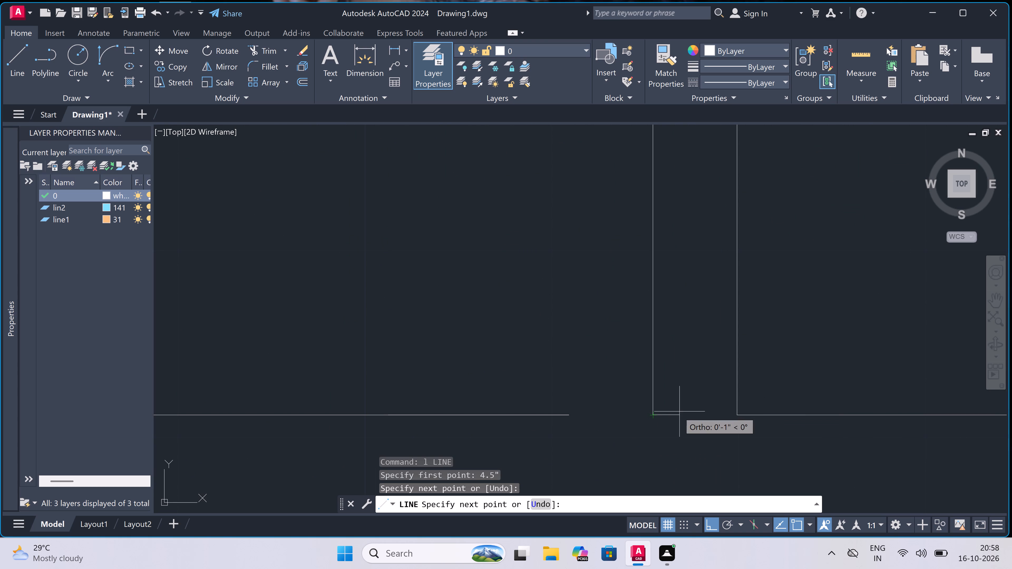
click(569, 413)
key(Escape)
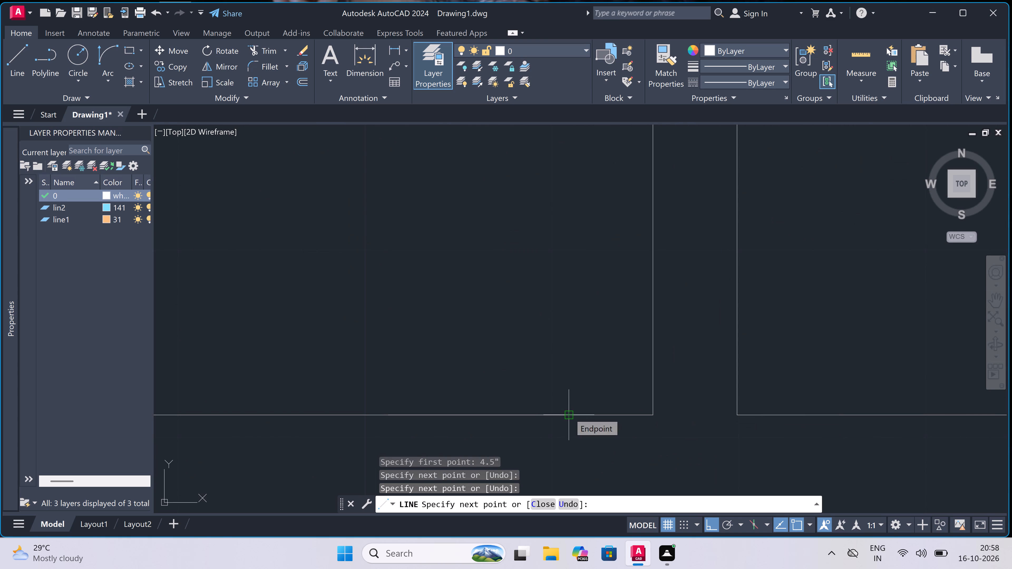
Draw a line closing the gap between the upper lobby wall line and the top of the new lobby-side toilet wall line.
scroll(569, 414, down, 5)
scroll(578, 144, up, 2)
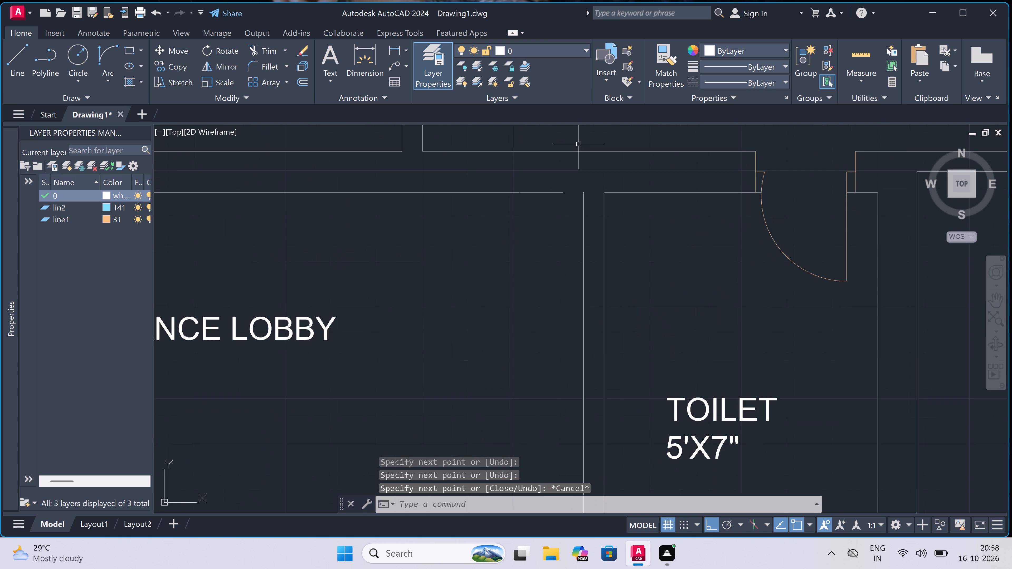
scroll(578, 145, up, 1)
key(space)
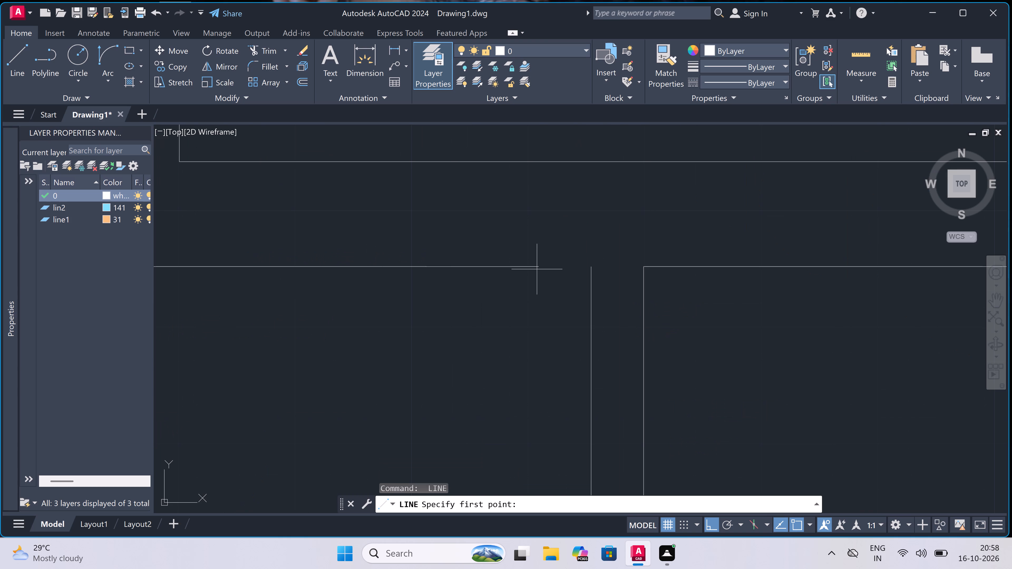
click(537, 269)
click(590, 264)
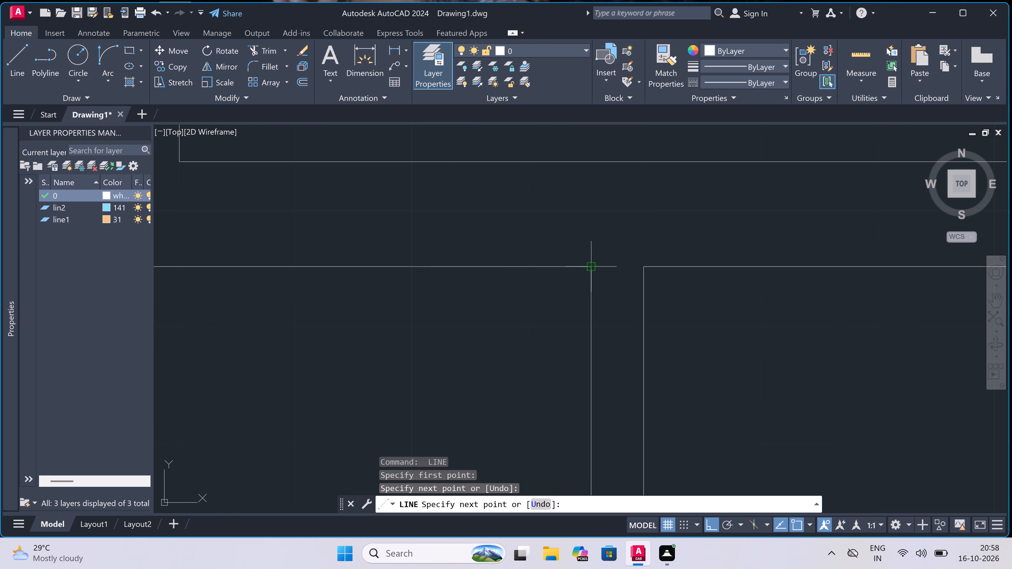
key(Escape)
On layer lin2, draw the upper window jamb across the right 5'X7" toilet's outer wall and a 2' centre line down from its midpoint.
scroll(590, 264, down, 7)
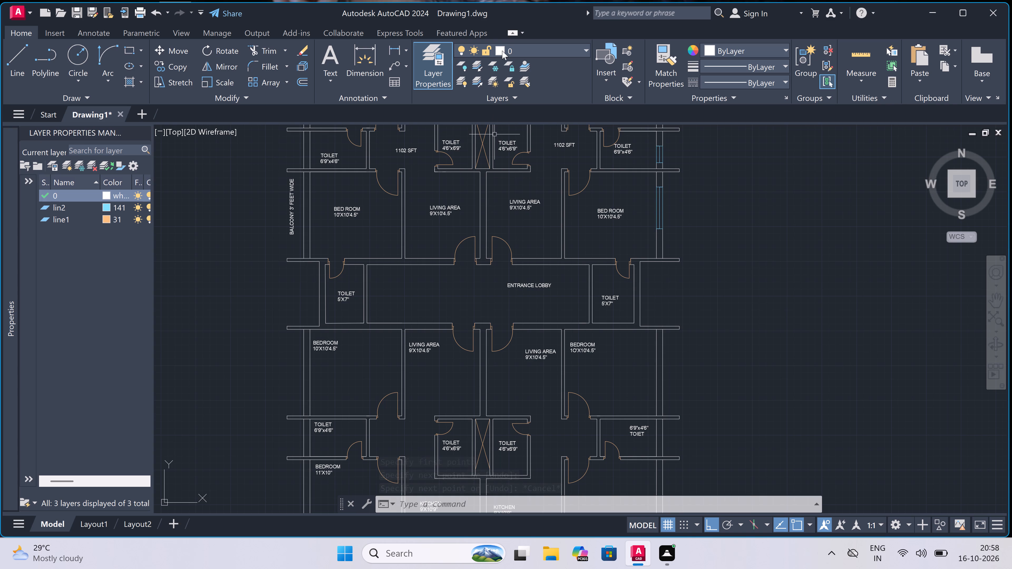
click(534, 51)
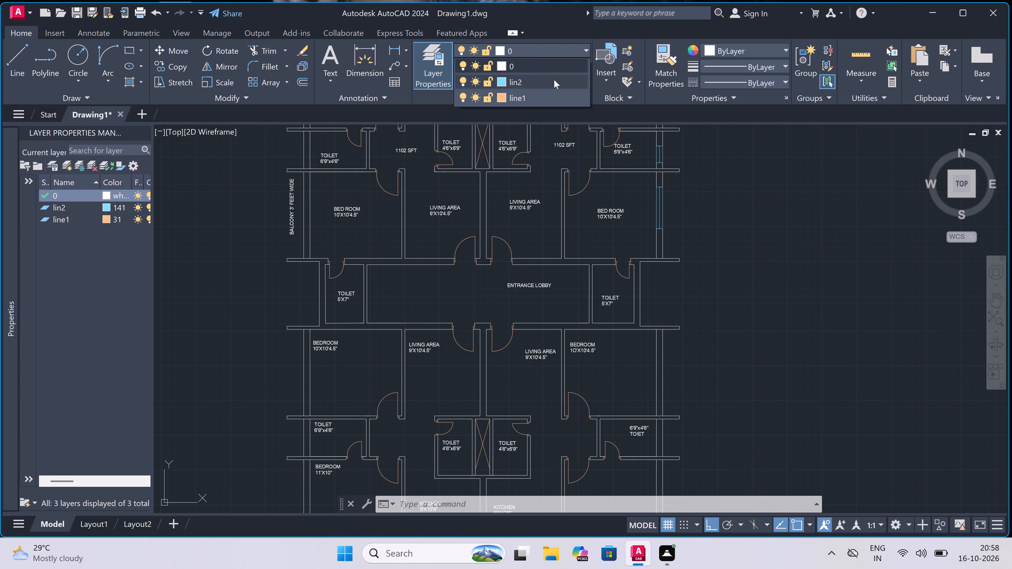
double_click(554, 80)
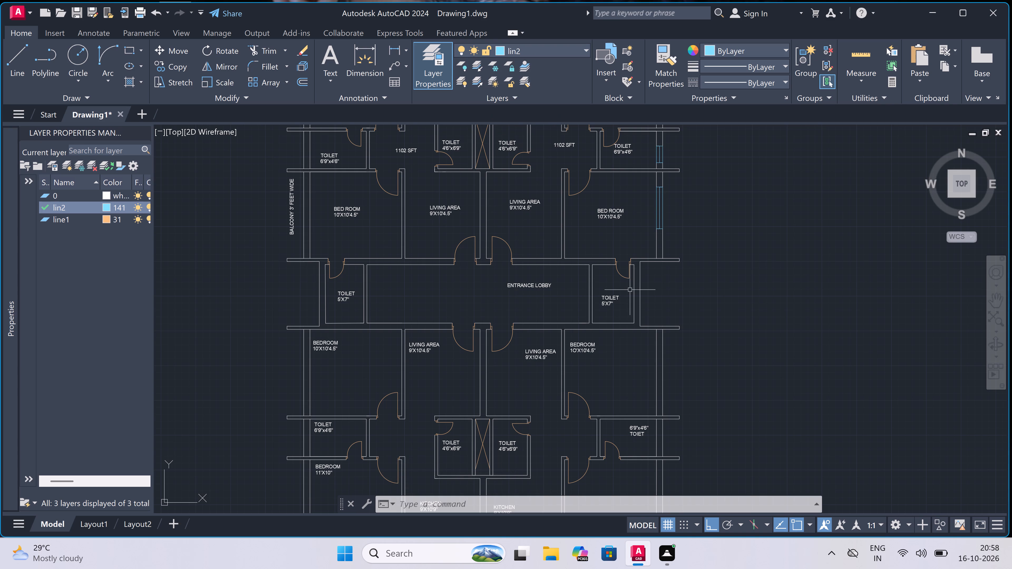
key(l)
key(space)
scroll(633, 284, up, 3)
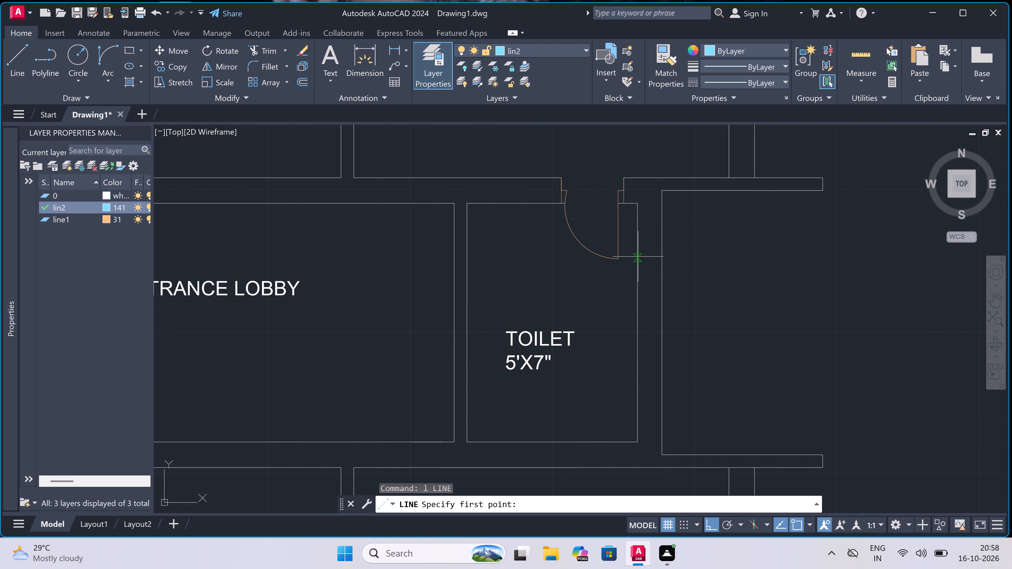
double_click(638, 255)
double_click(663, 251)
double_click(651, 255)
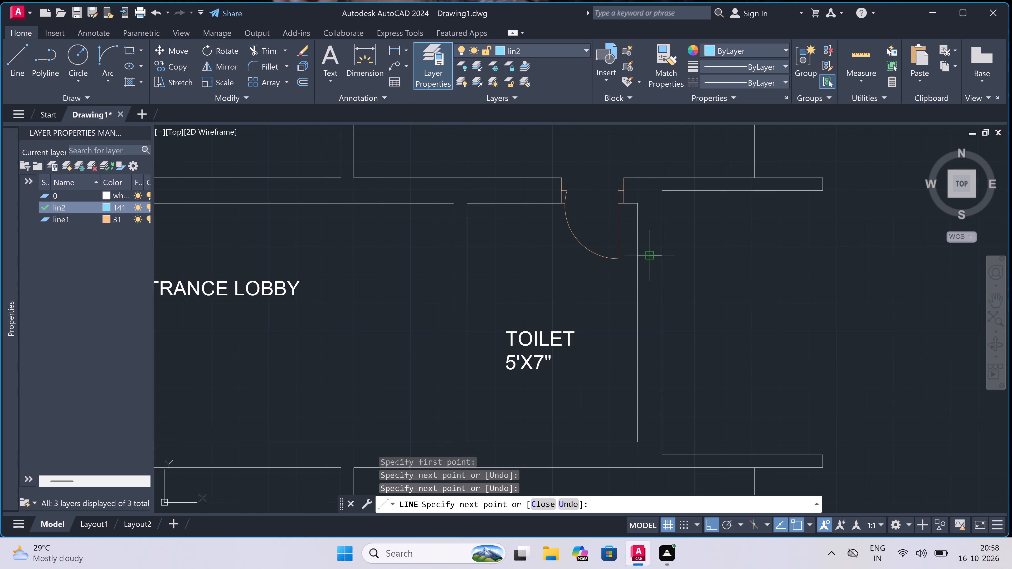
scroll(651, 255, up, 2)
text(2')
key(space)
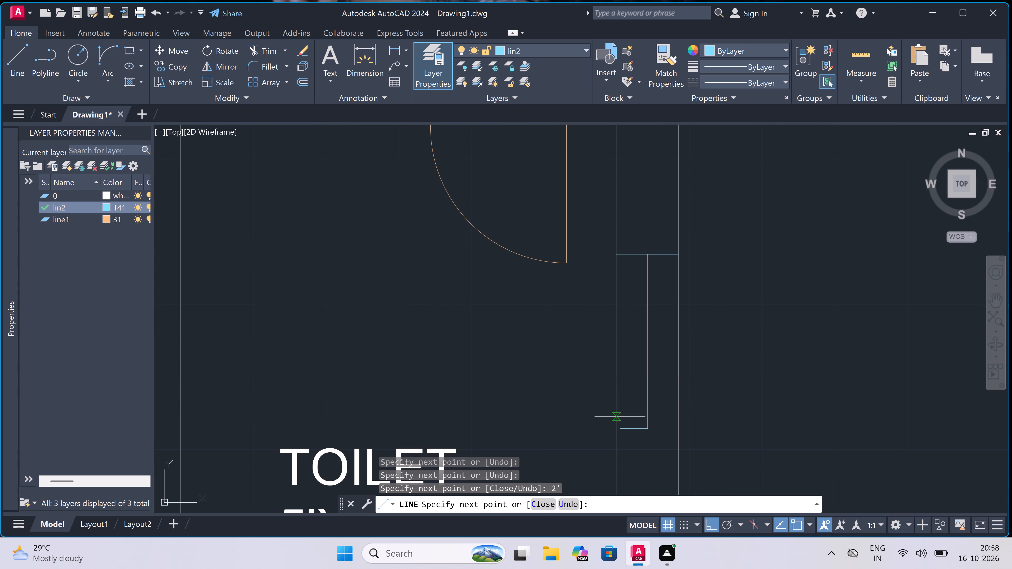
Draw the window's lower jamb straight across both faces of the right 5'X7" toilet's outer wall at the centre line's lower end.
click(619, 430)
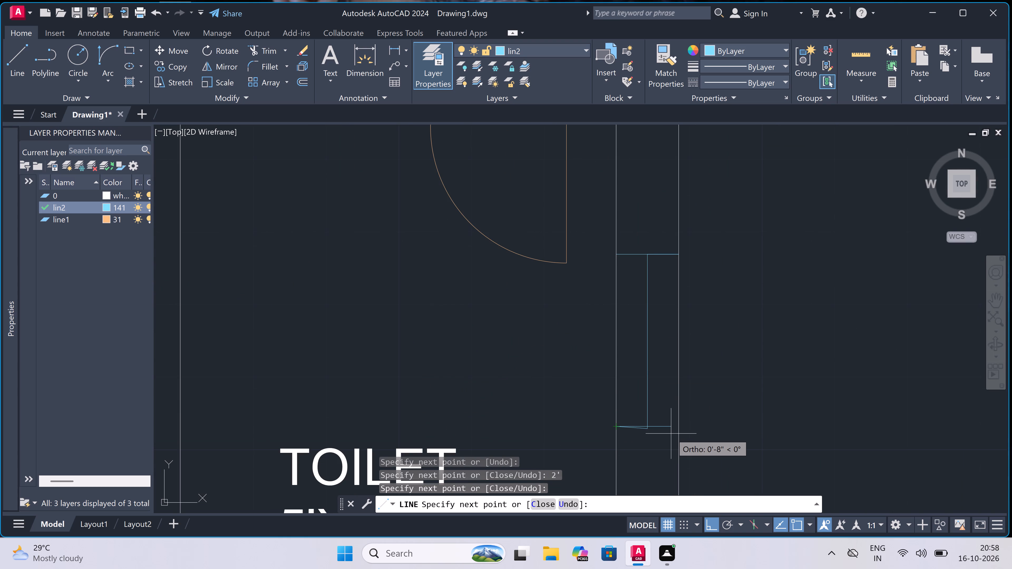
key(ctrl+z)
scroll(670, 432, up, 2)
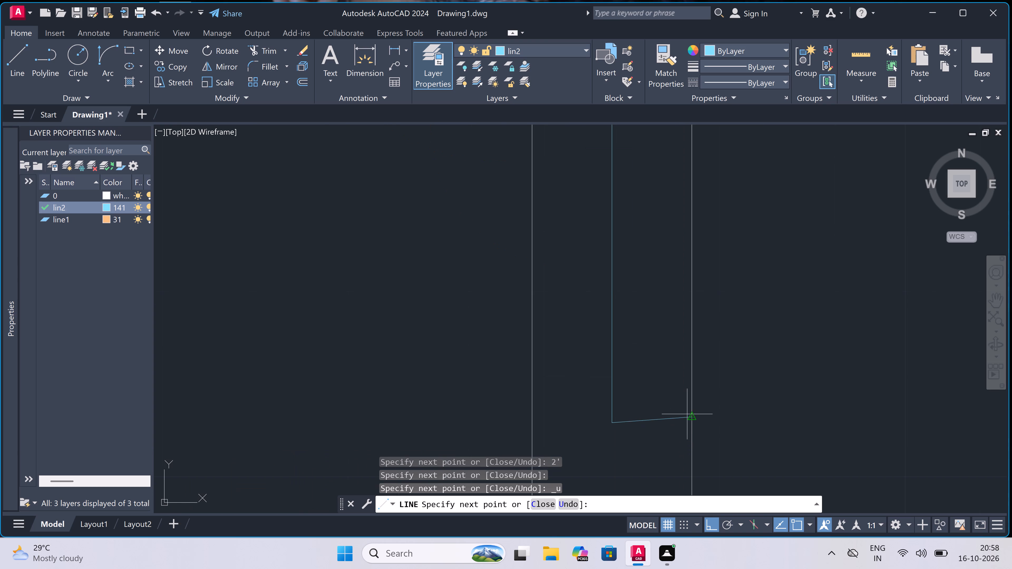
click(694, 429)
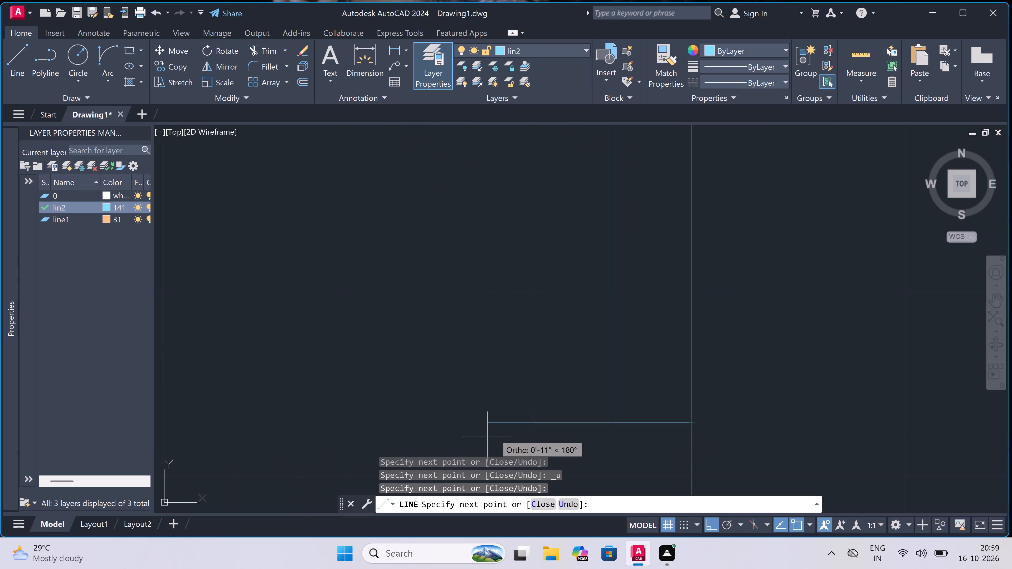
click(534, 424)
key(Escape)
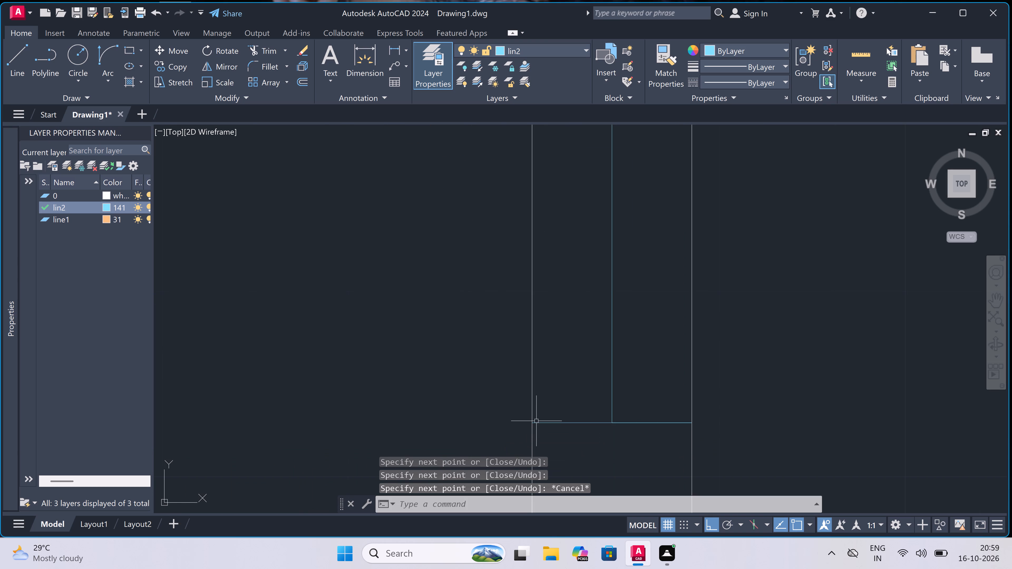
Trim both wall lines between the window jambs in the right 5'X7" toilet's outer wall.
scroll(536, 421, down, 4)
scroll(539, 386, up, 2)
scroll(539, 386, down, 1)
text(tr)
key(space)
click(541, 389)
click(513, 394)
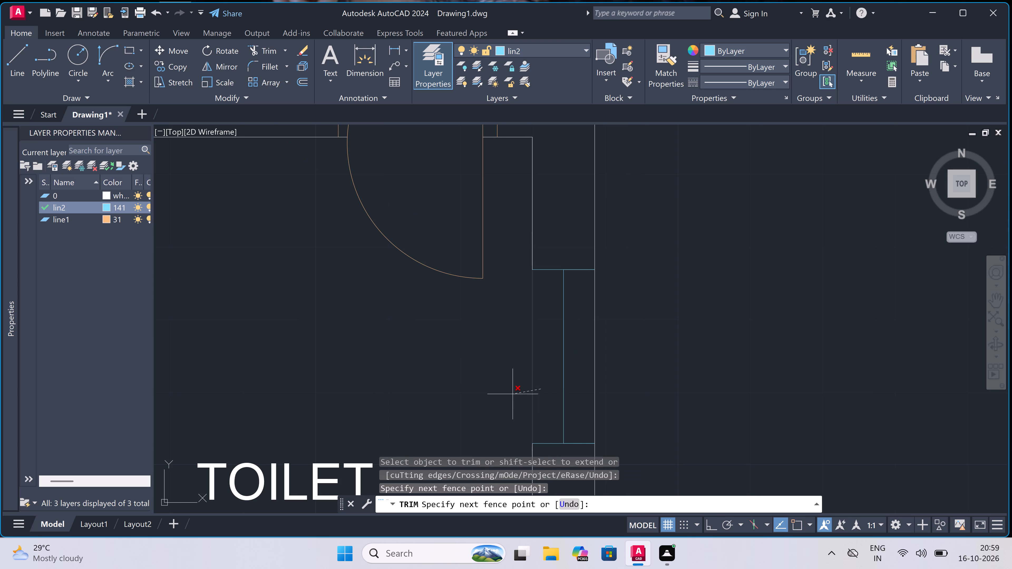
click(602, 372)
click(587, 381)
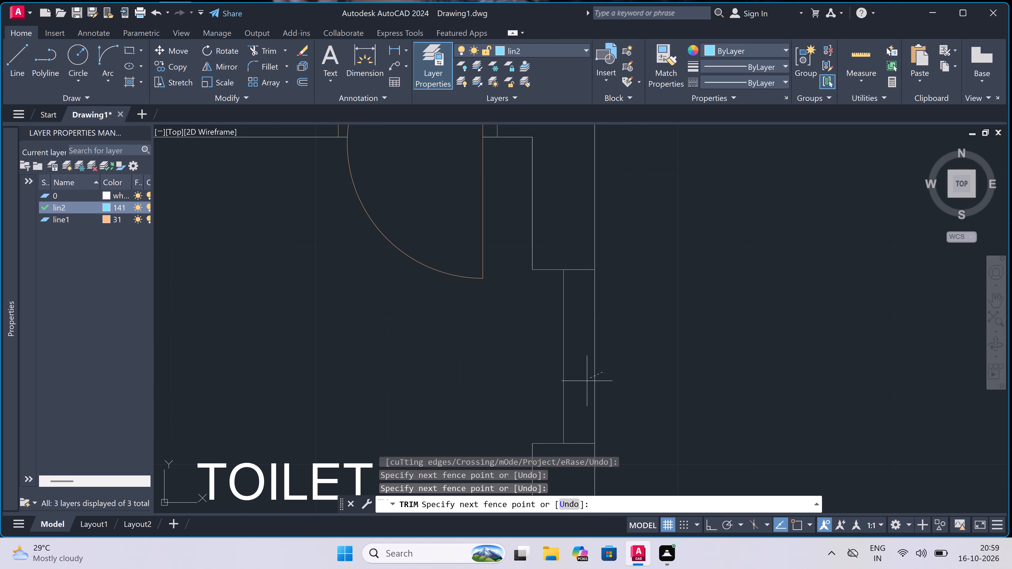
key(Escape)
Draw the window's inner and outer face lines on layer lin2 between the jamb ends in the right 5'X7" toilet's outer wall.
key(l)
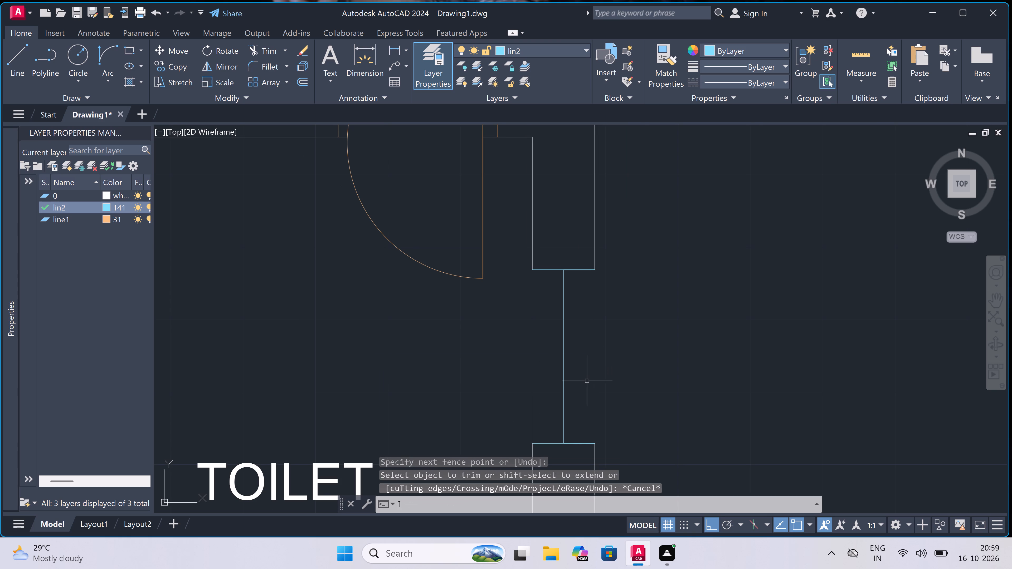
key(space)
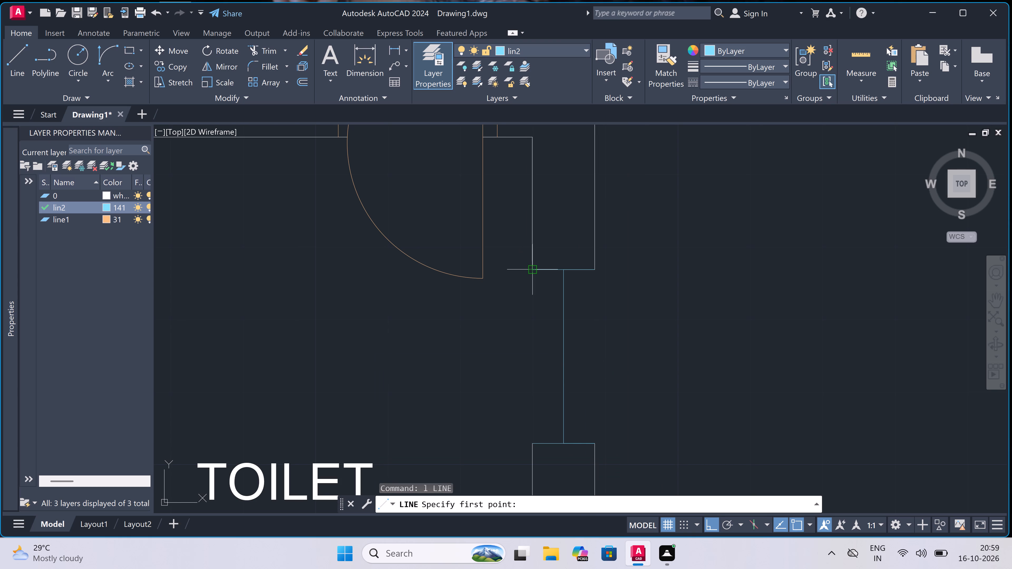
click(533, 268)
double_click(536, 448)
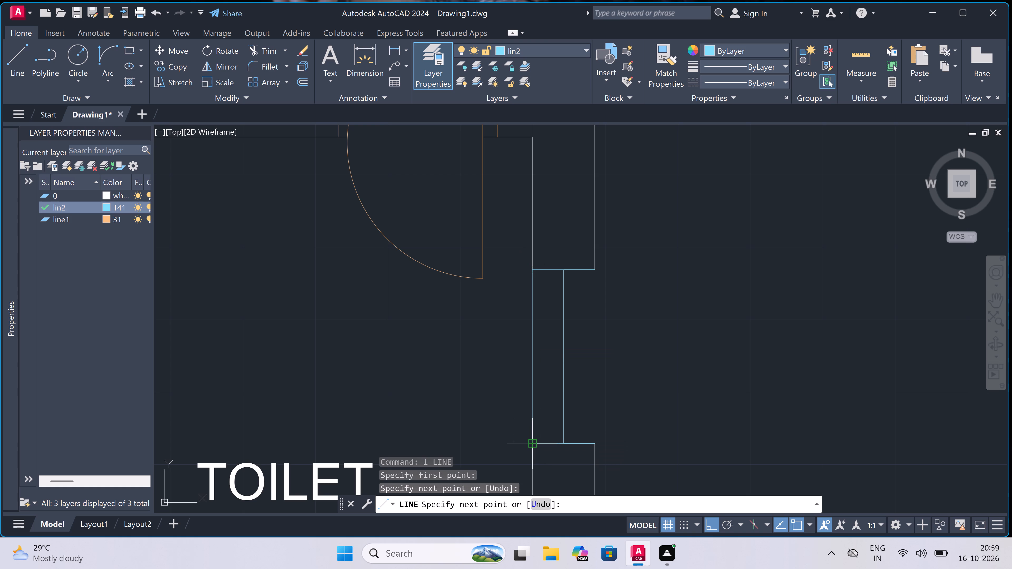
key(Escape)
key(space)
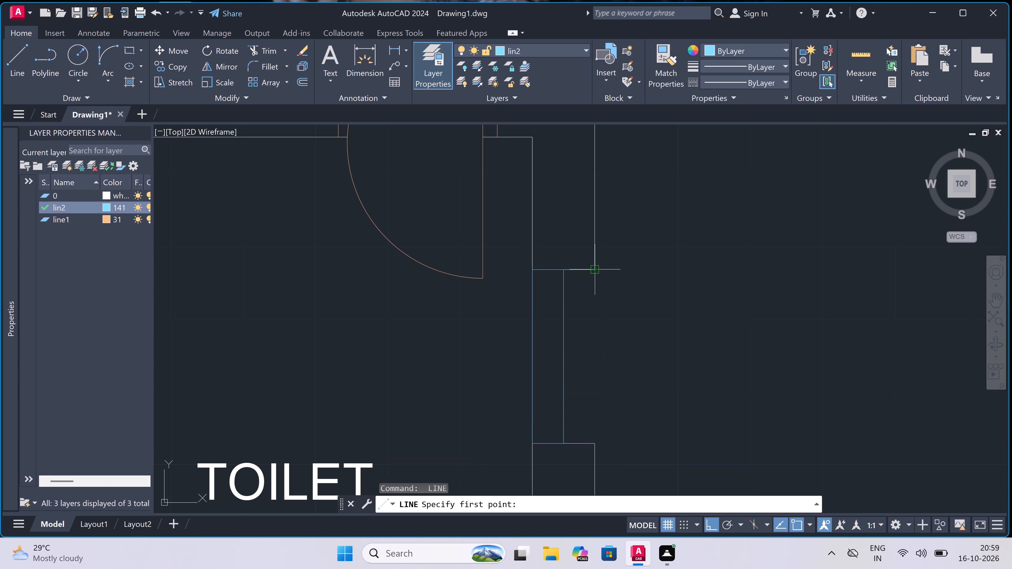
triple_click(599, 269)
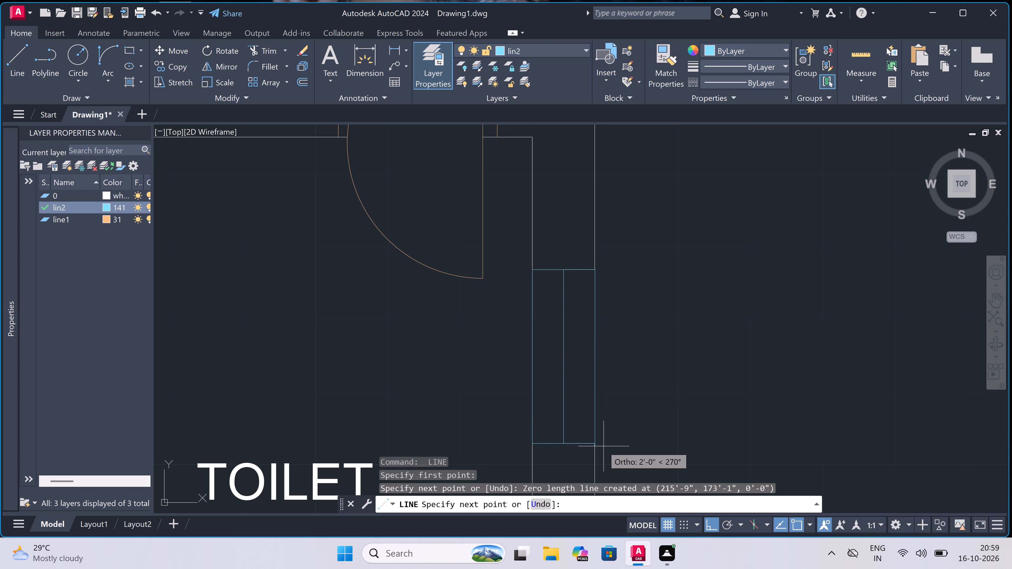
click(595, 443)
key(Escape)
Draw the lower window jamb across the outer wall of the lower right 10'X10'4.5" bedroom and a 5' centre line up from its midpoint.
scroll(621, 328, down, 5)
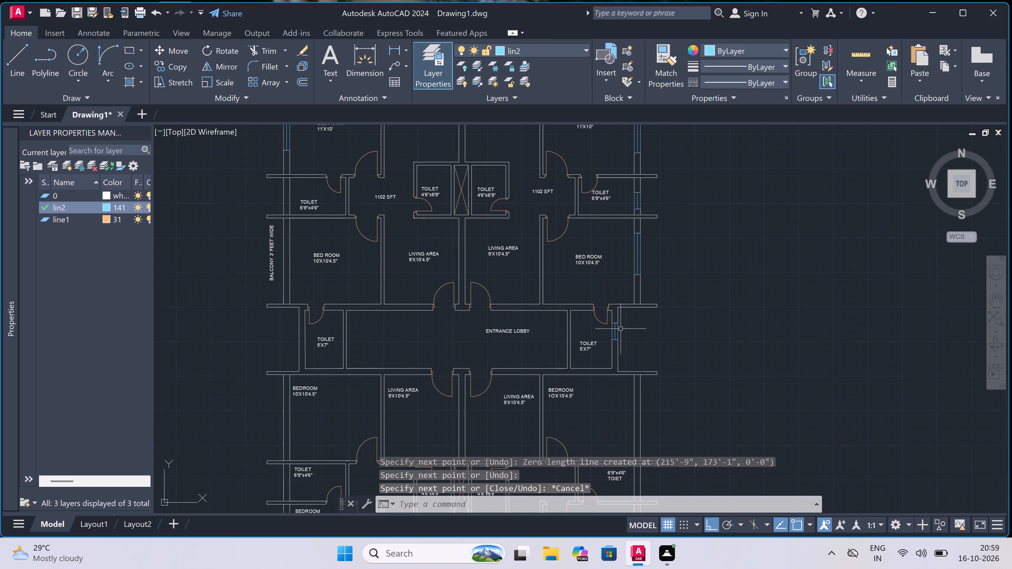
scroll(611, 345, down, 2)
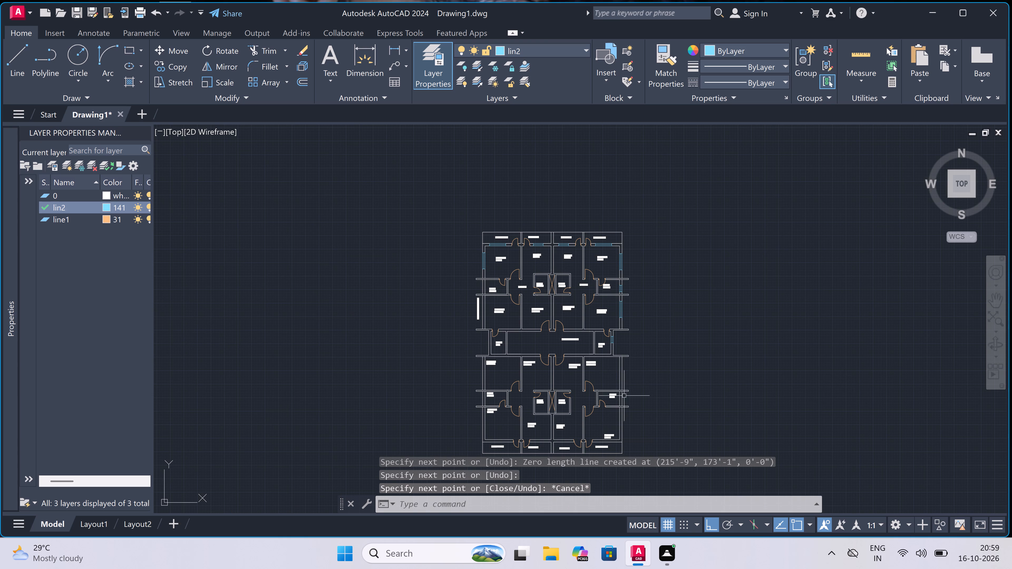
scroll(620, 384, up, 4)
key(space)
scroll(620, 375, up, 1)
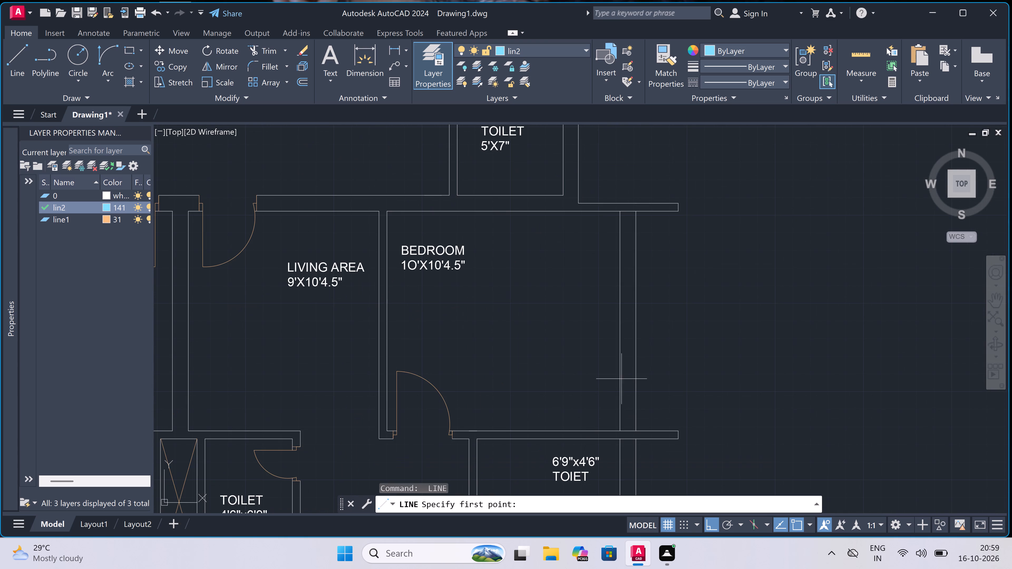
click(622, 387)
click(635, 386)
click(623, 390)
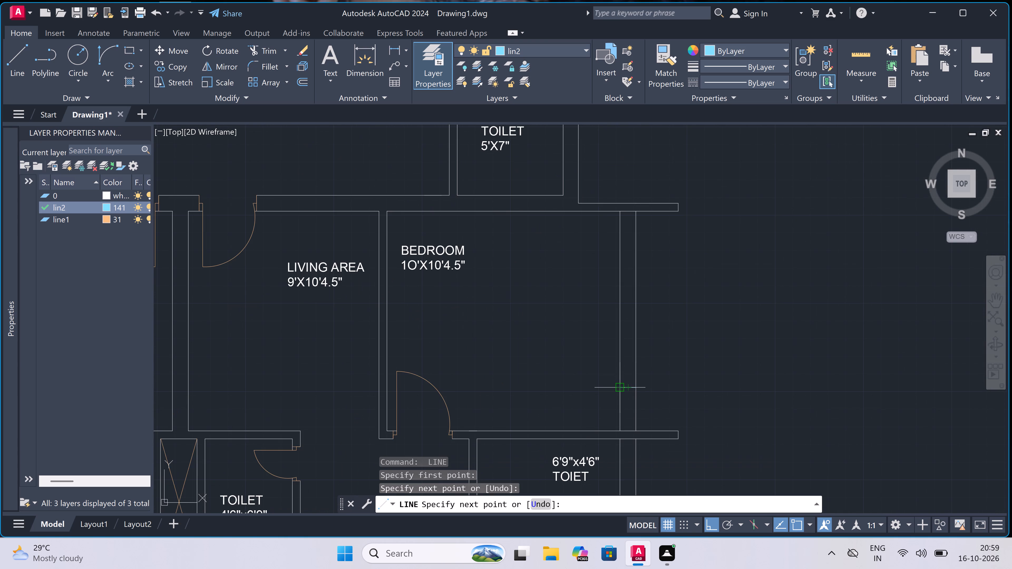
scroll(626, 386, up, 2)
click(627, 386)
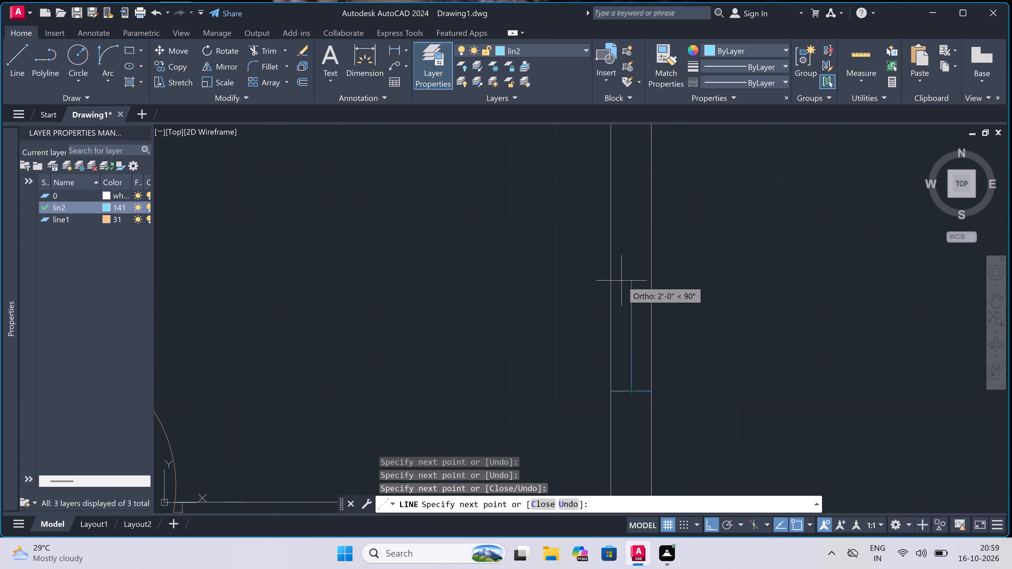
text(5')
key(space)
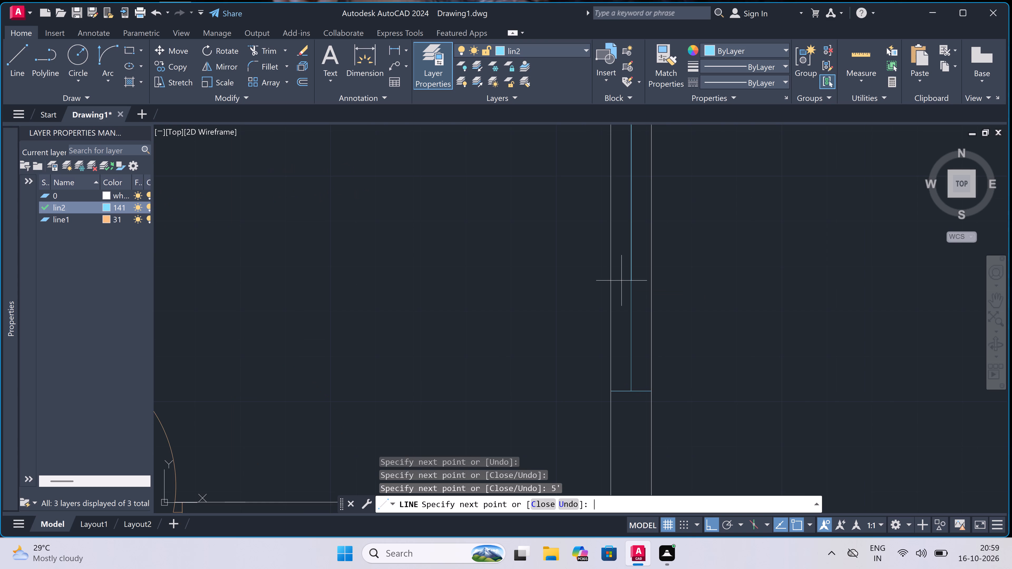
Draw the upper window jamb across both faces of the lower right 10'X10'4.5" bedroom's outer wall at the centre line's upper end.
scroll(621, 281, down, 4)
scroll(613, 236, up, 3)
scroll(613, 237, down, 2)
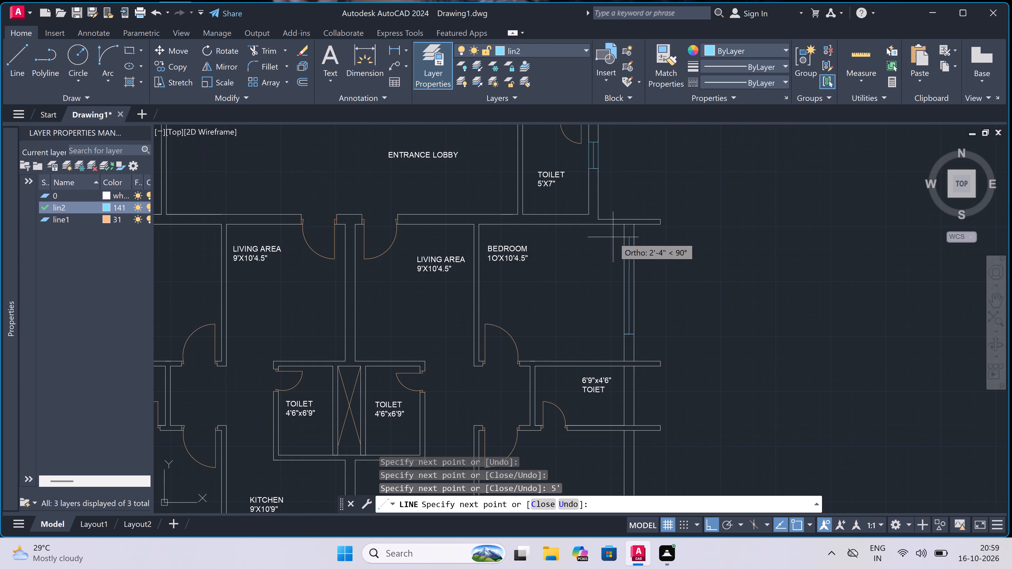
scroll(627, 273, up, 3)
scroll(616, 244, up, 1)
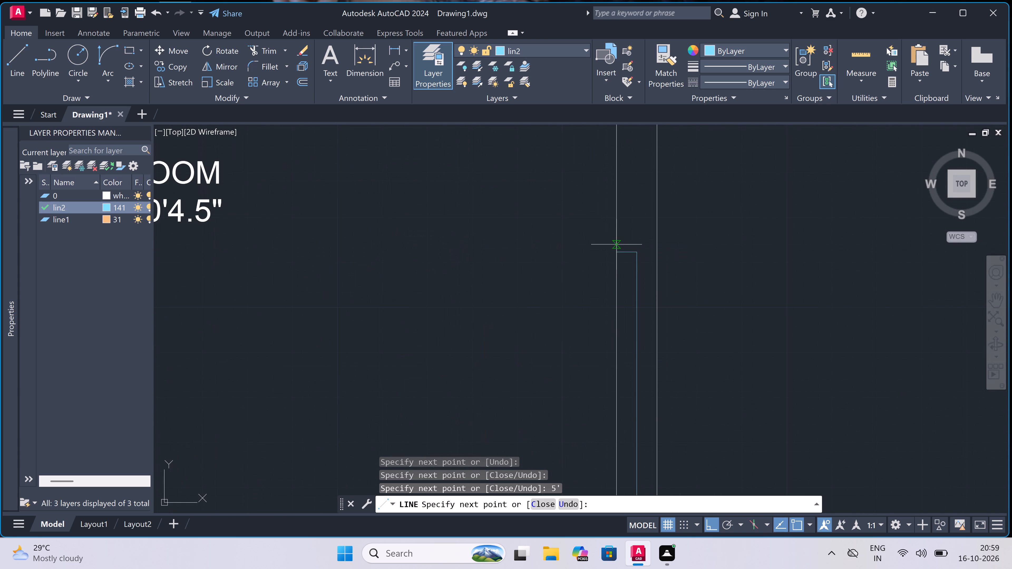
click(620, 257)
click(682, 253)
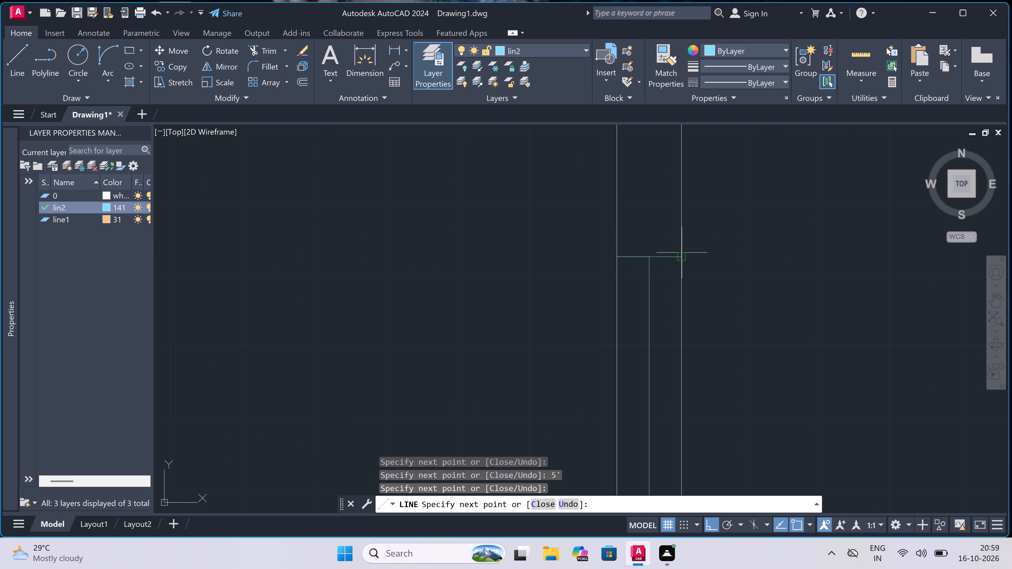
key(Escape)
Trim both wall lines between the window jambs in the lower right 10'X10'4.5" bedroom's outer wall.
scroll(664, 242, down, 4)
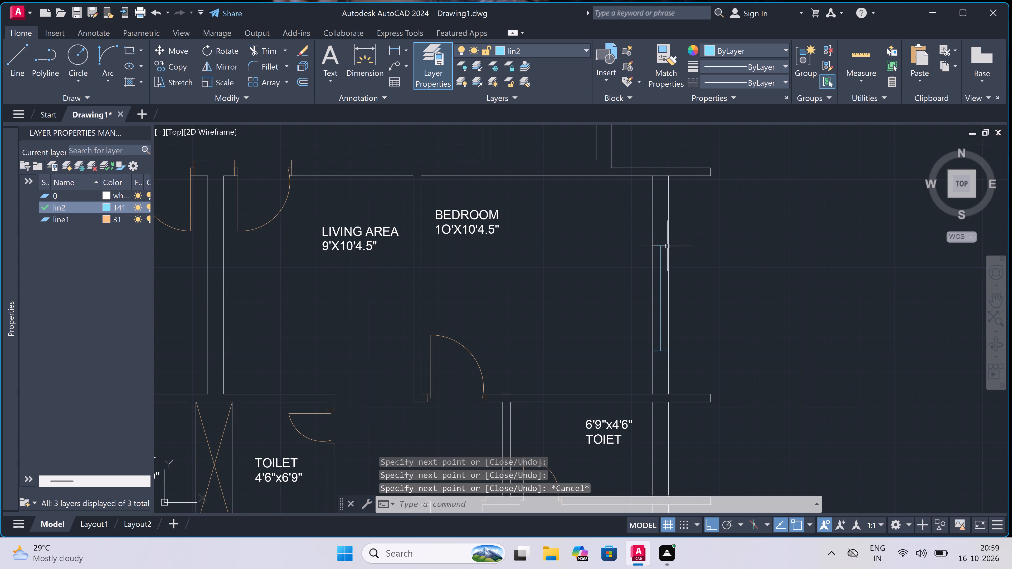
key(t)
key(r)
key(space)
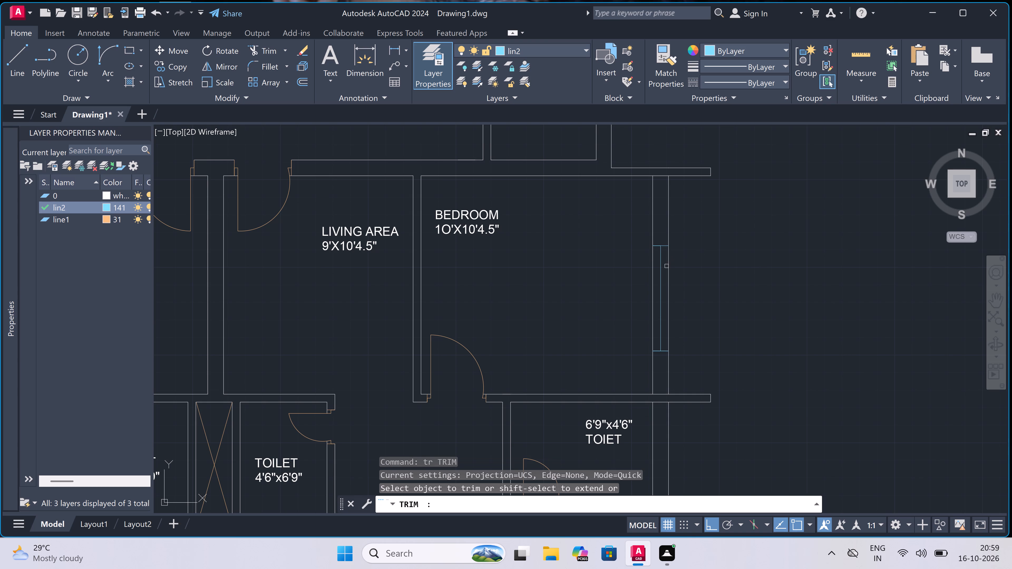
double_click(668, 282)
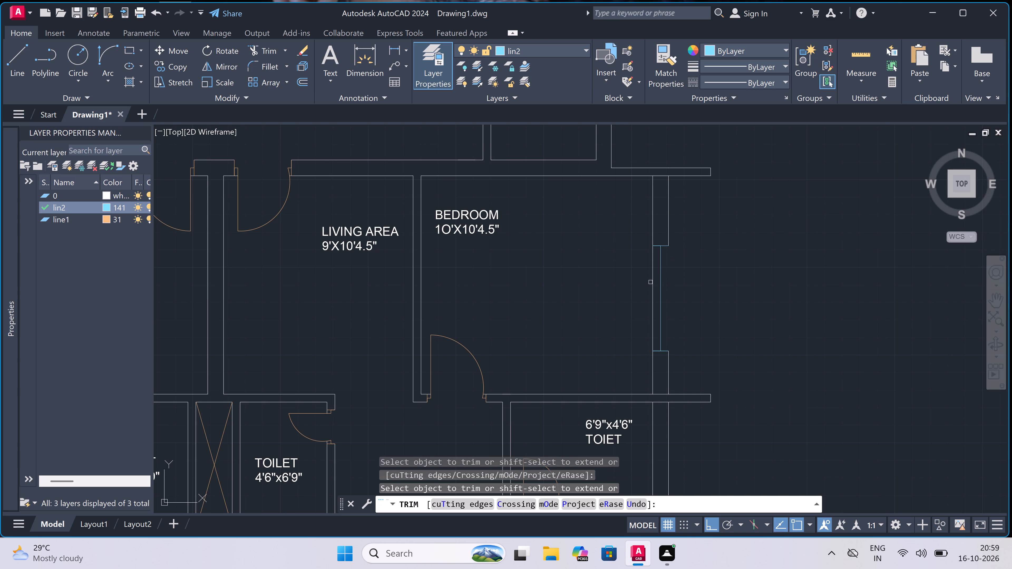
click(651, 281)
key(Escape)
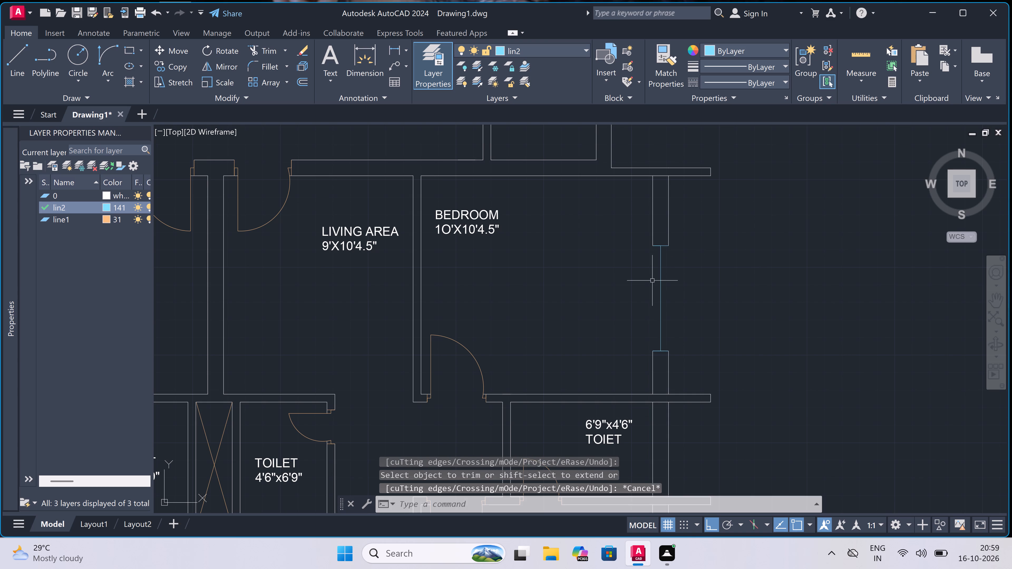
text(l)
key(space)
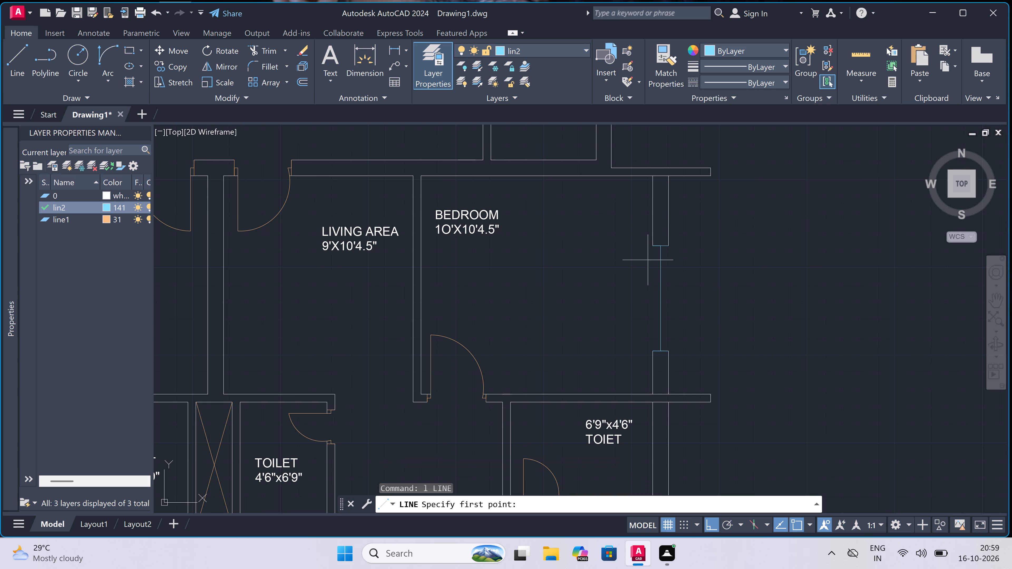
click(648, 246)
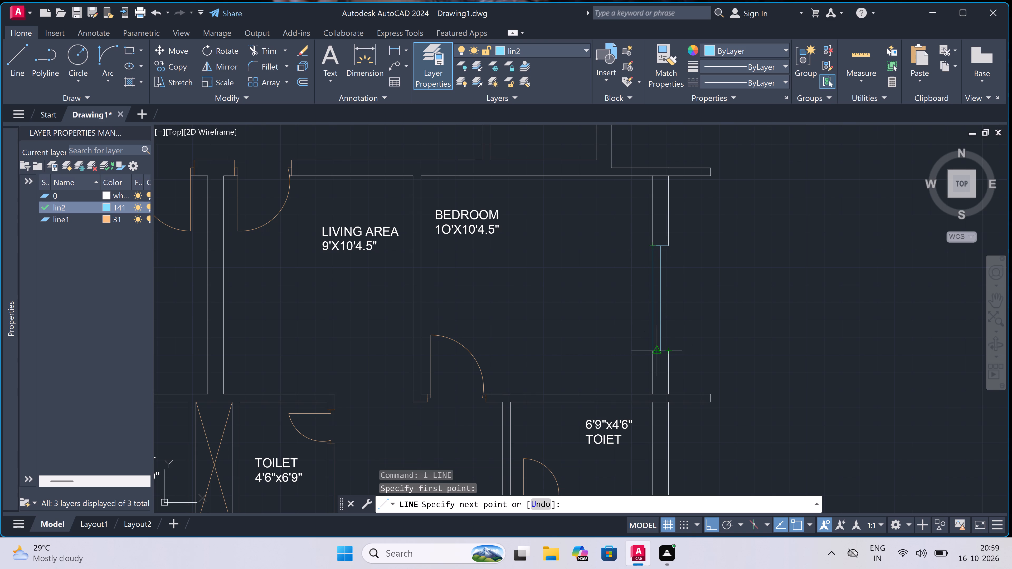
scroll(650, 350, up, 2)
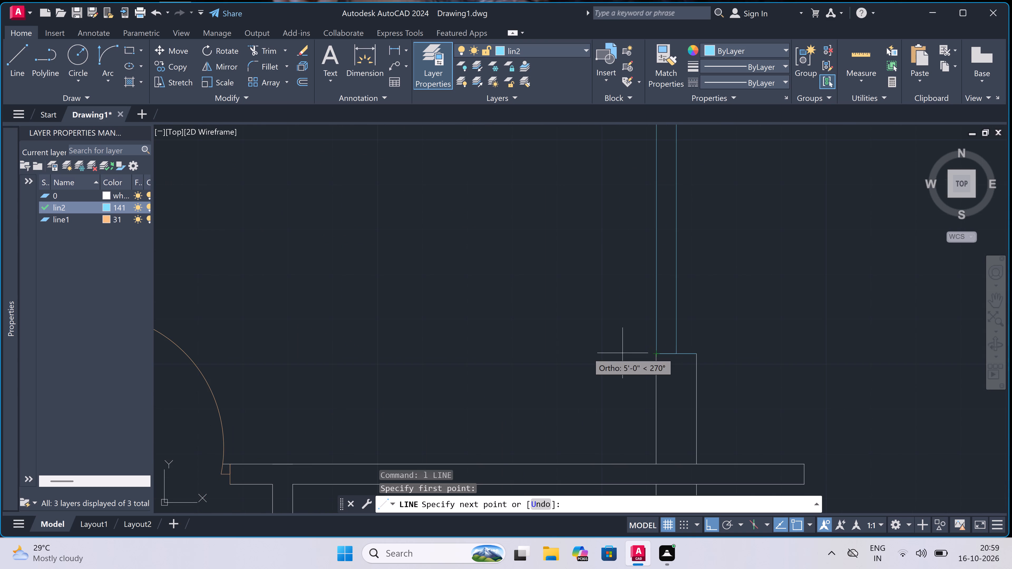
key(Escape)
Draw the window's inner and outer face lines on layer lin2 between the jamb ends in the lower right 10'X10'4.5" bedroom's outer wall.
scroll(570, 350, down, 2)
key(space)
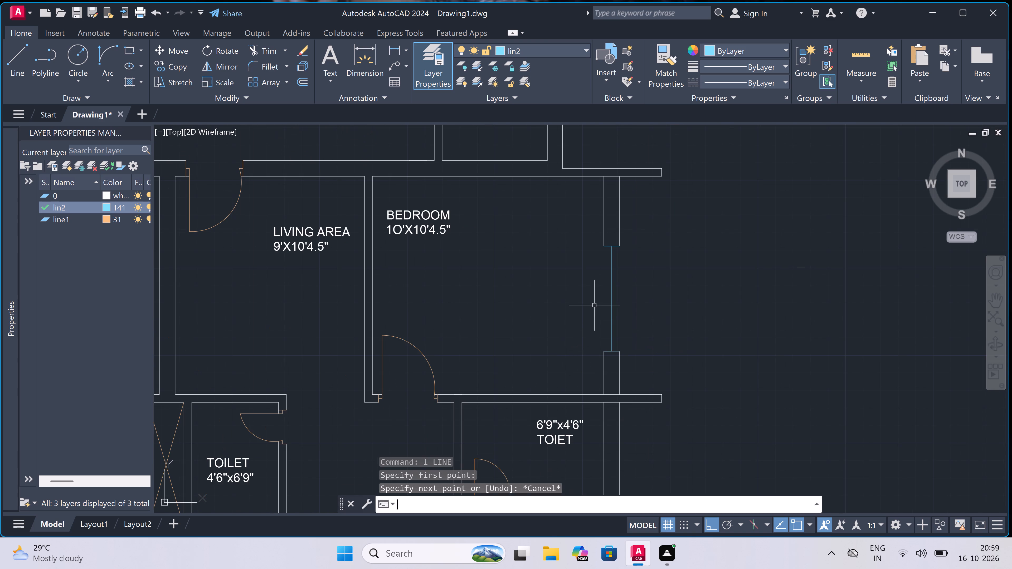
click(603, 242)
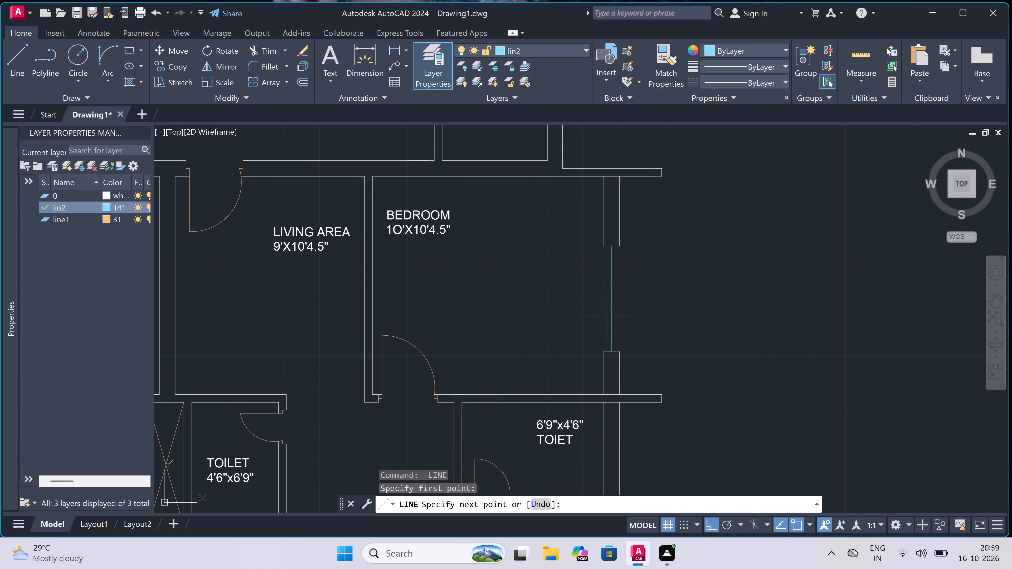
scroll(606, 354, up, 1)
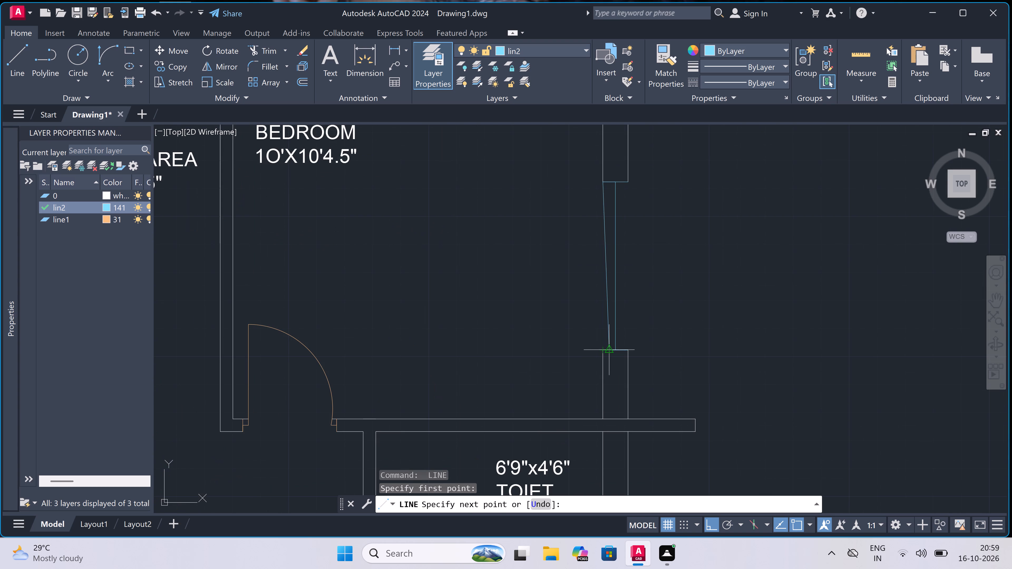
click(604, 350)
key(Escape)
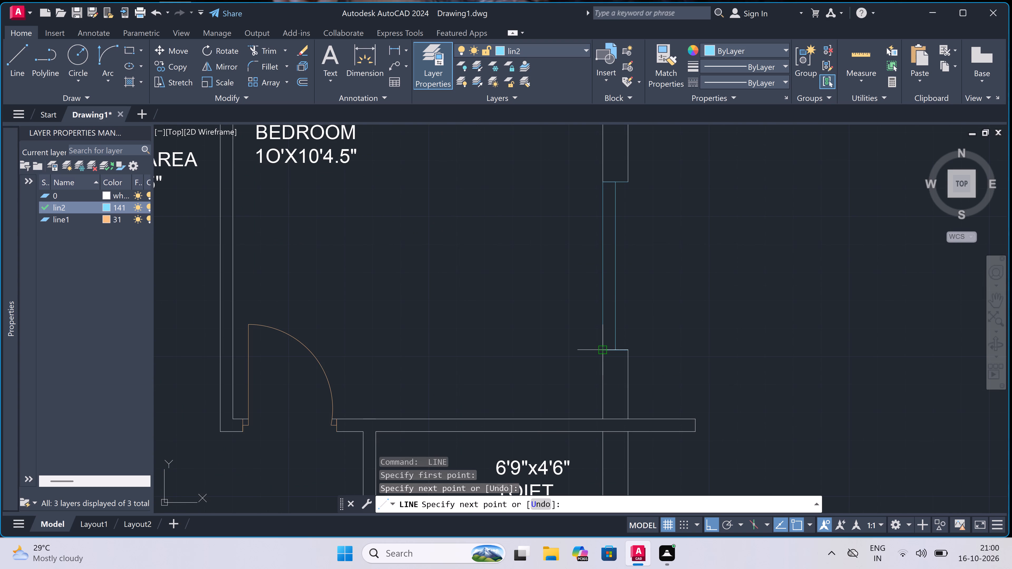
key(space)
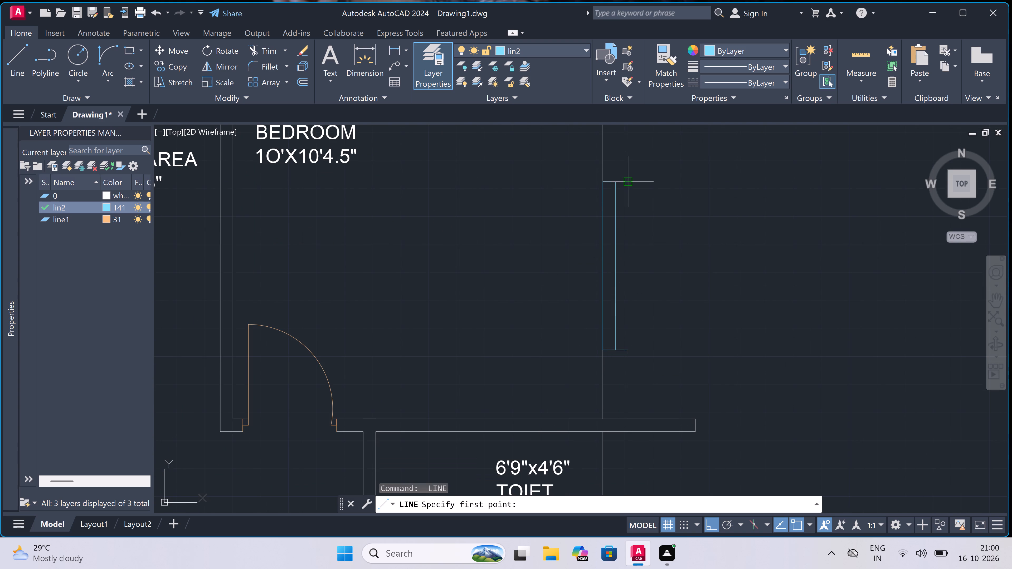
click(629, 180)
double_click(627, 350)
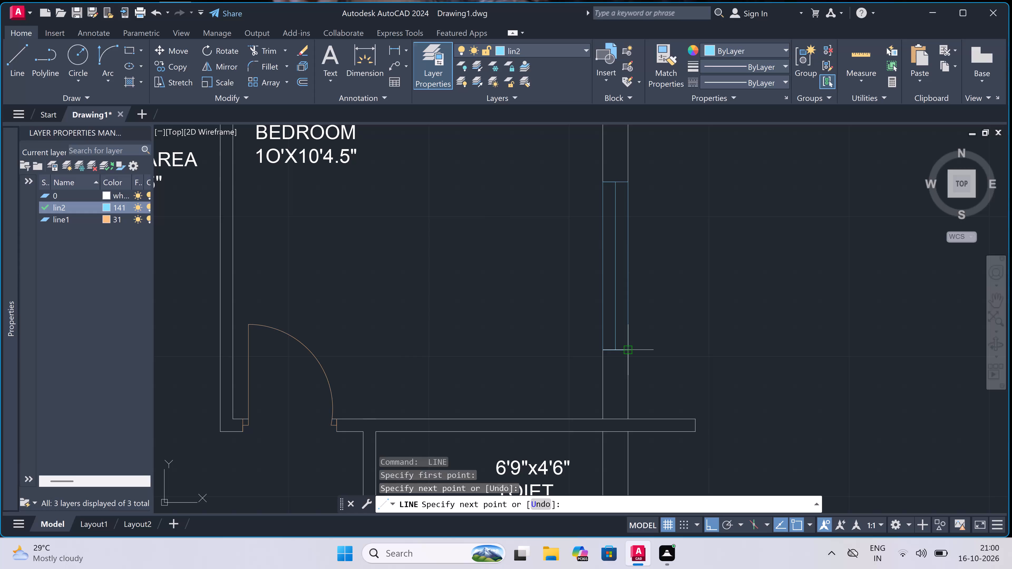
key(Escape)
Draw the lower window jamb across the right 6'9"x4'6" toilet's outer wall and a 2' centre line up from its midpoint.
scroll(617, 268, down, 4)
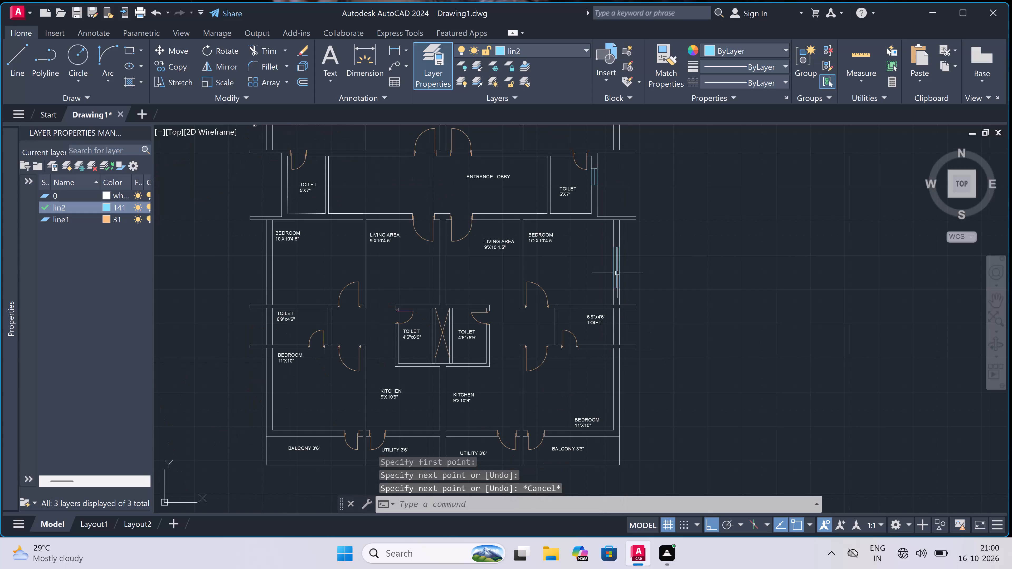
scroll(621, 318, up, 2)
scroll(613, 357, up, 1)
key(space)
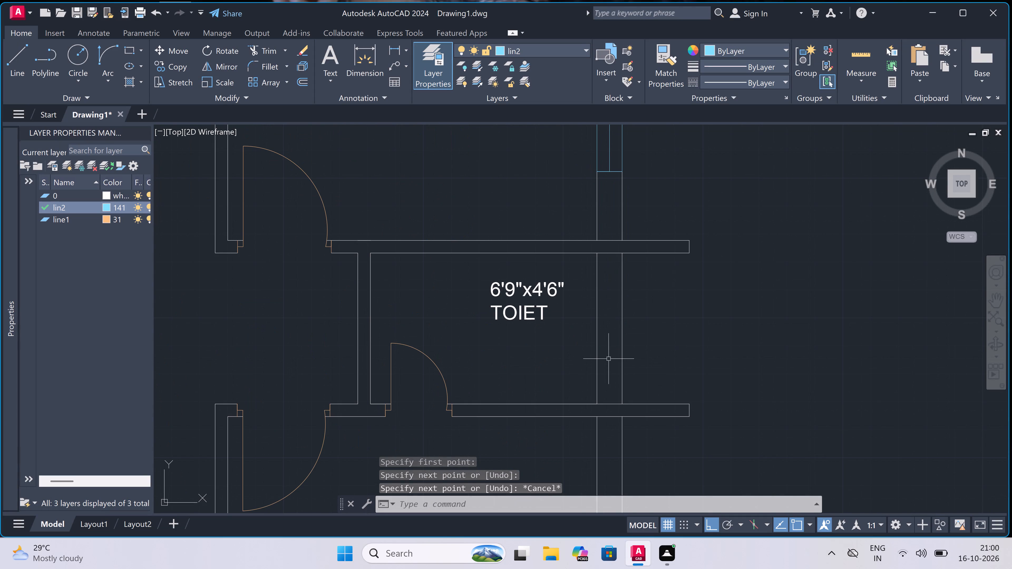
double_click(596, 357)
click(621, 357)
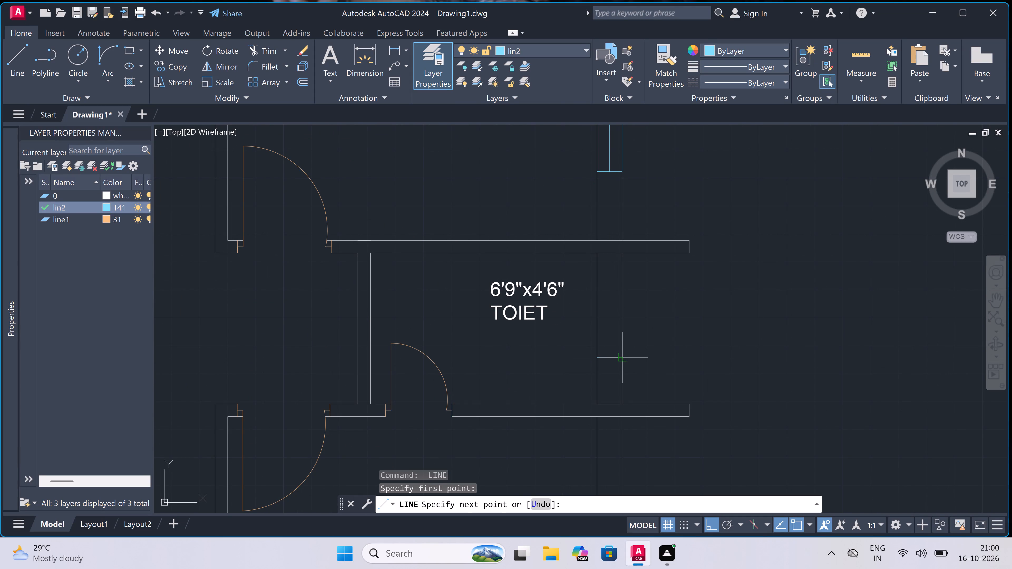
click(605, 357)
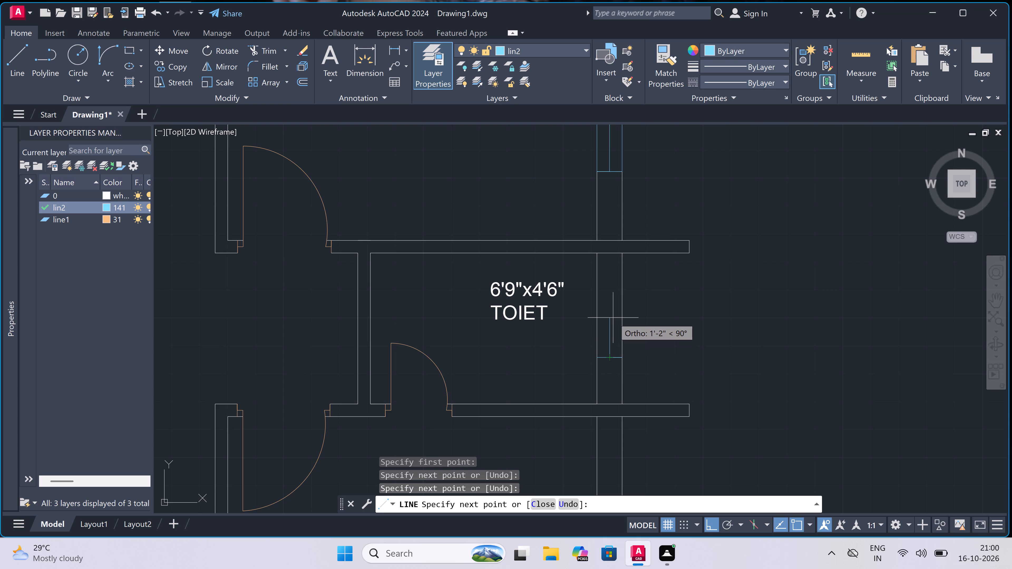
key(2)
text(')
key(space)
Draw the upper window jamb across both faces of the right 6'9"x4'6" toilet's outer wall at the centre line's upper end.
scroll(607, 279, up, 1)
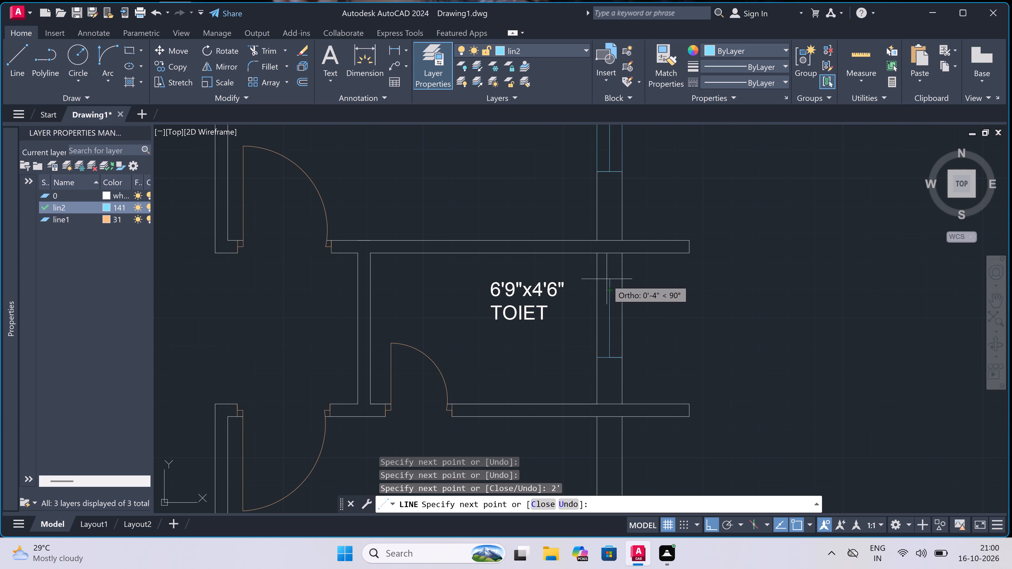
scroll(607, 279, up, 1)
double_click(583, 310)
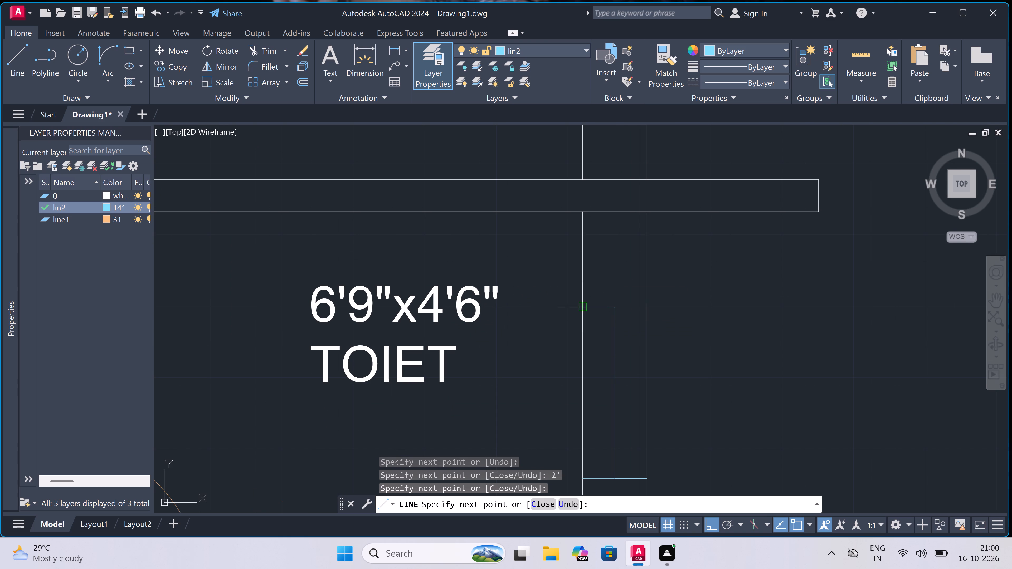
click(649, 306)
key(Escape)
Trim both wall lines between the window jambs in the right 6'9"x4'6" toilet's outer wall.
scroll(603, 261, down, 2)
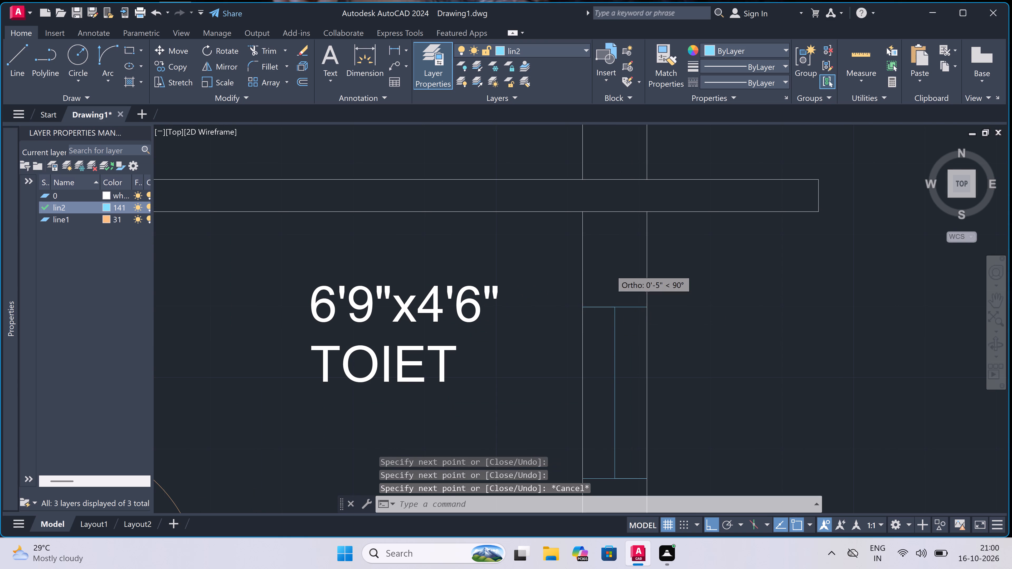
scroll(603, 261, down, 3)
scroll(606, 275, up, 2)
text(tr)
key(space)
click(608, 278)
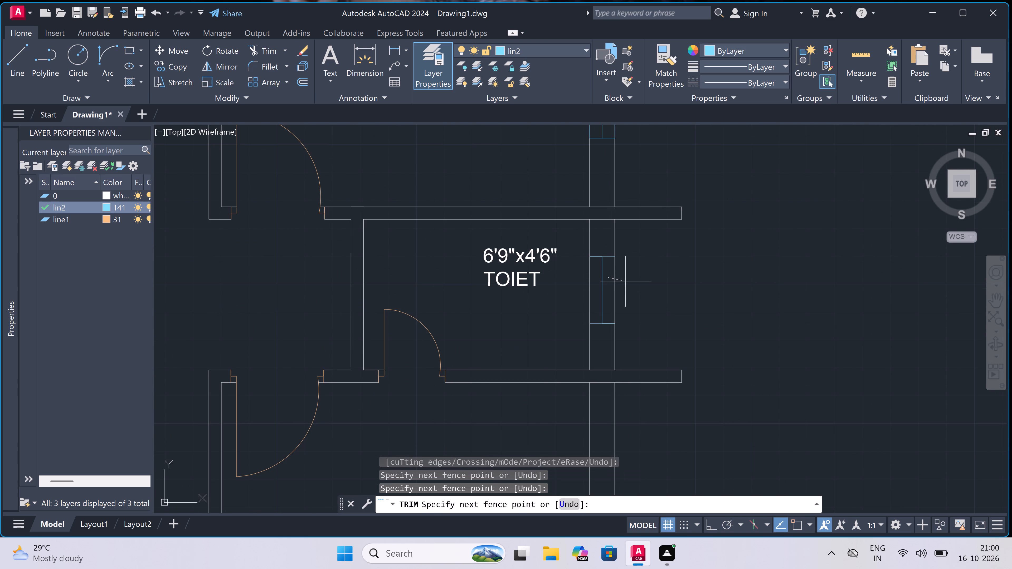
double_click(630, 282)
click(584, 292)
click(592, 284)
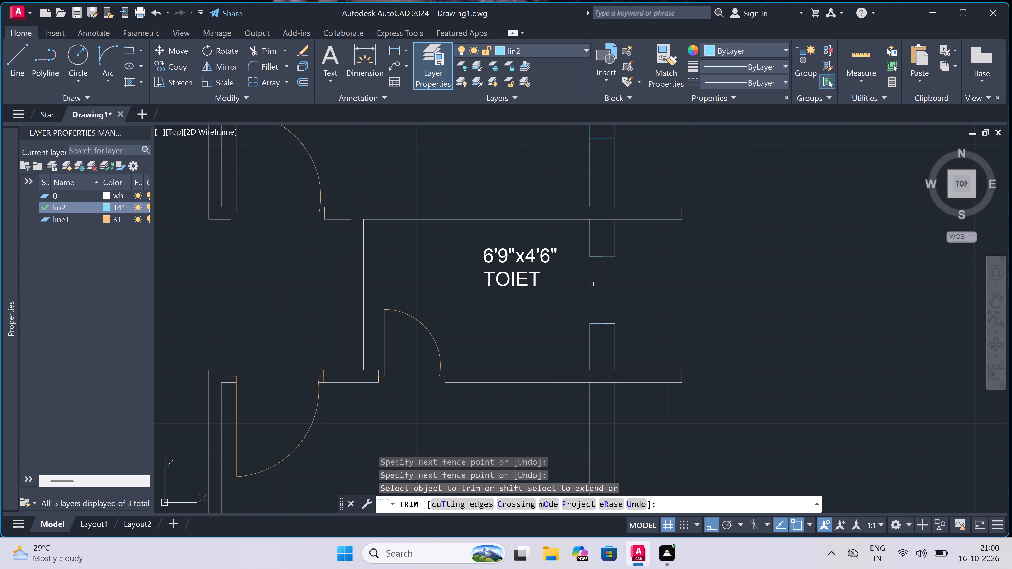
key(Escape)
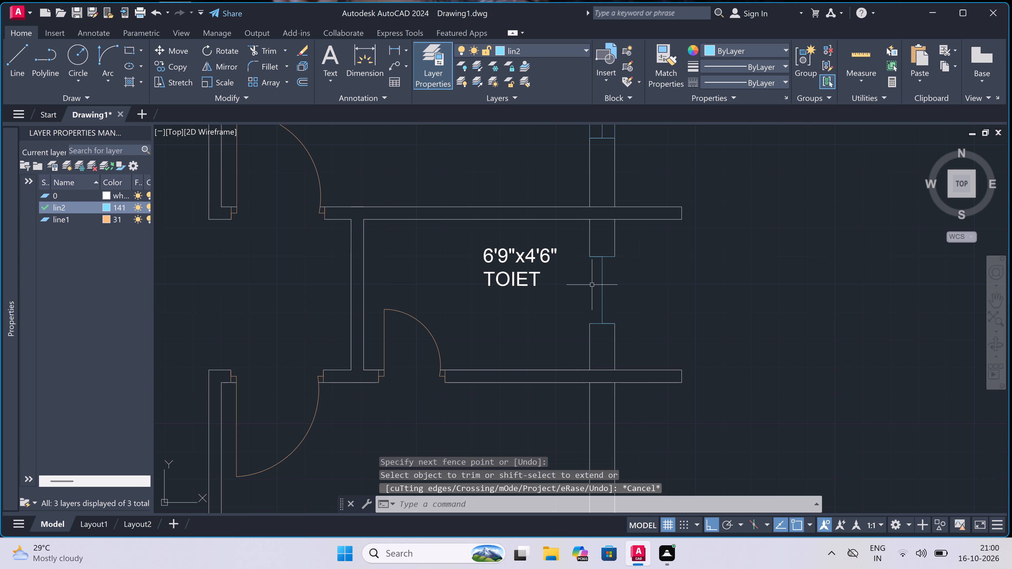
Draw the window's inner and outer face lines on layer lin2 between the jamb ends in the right 6'9"x4'6" toilet's outer wall.
key(l)
key(space)
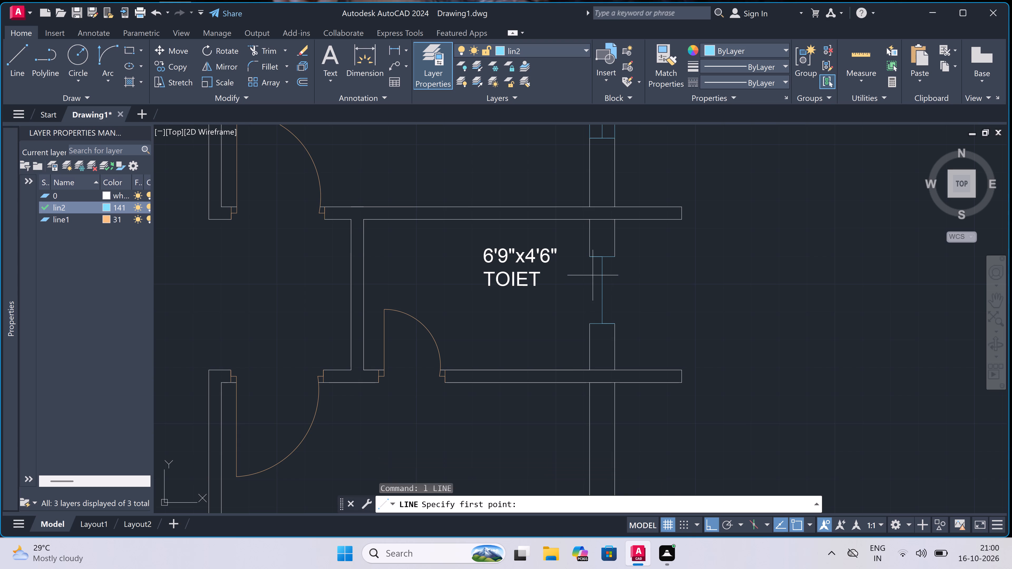
click(590, 258)
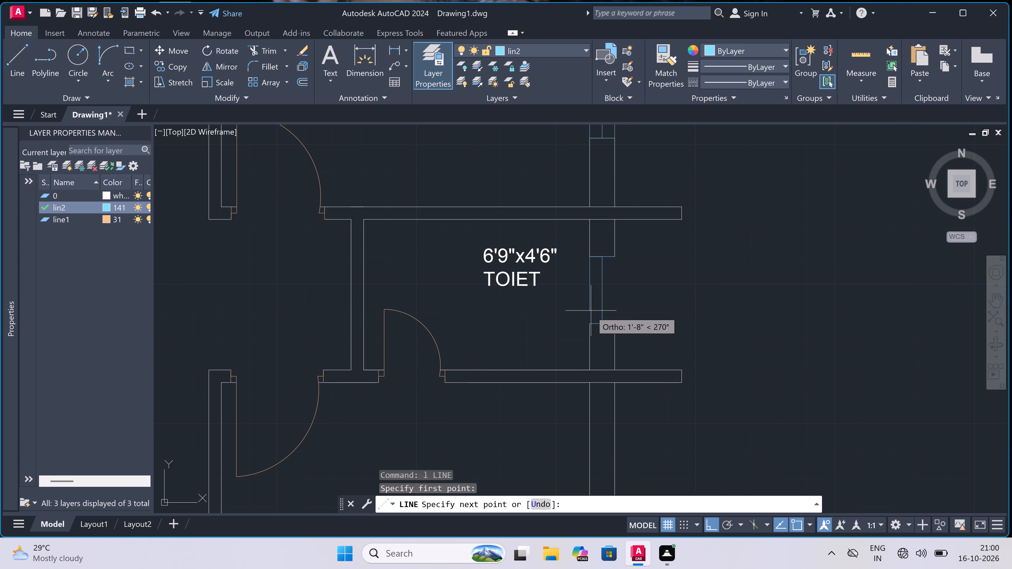
triple_click(592, 325)
key(Escape)
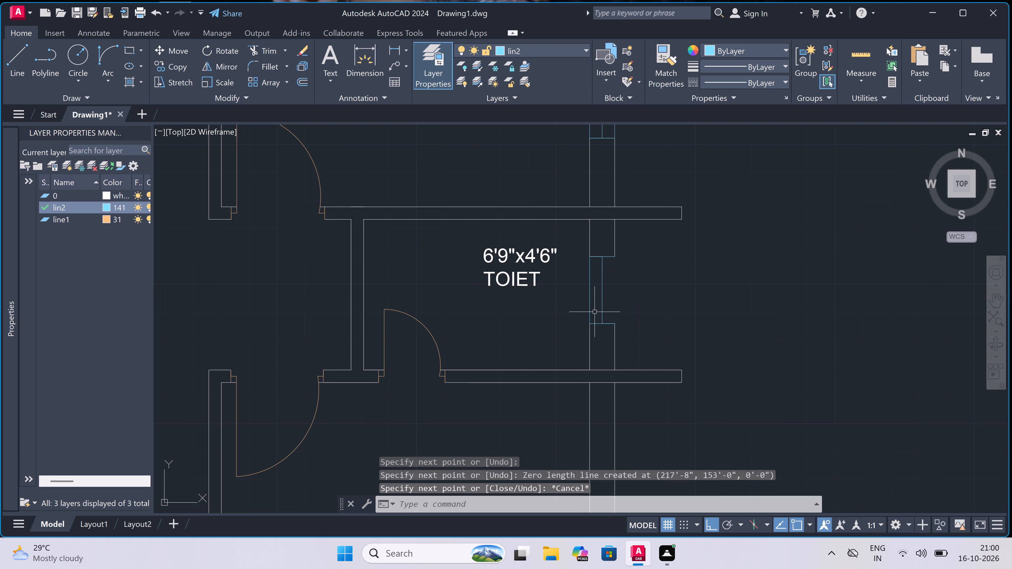
key(space)
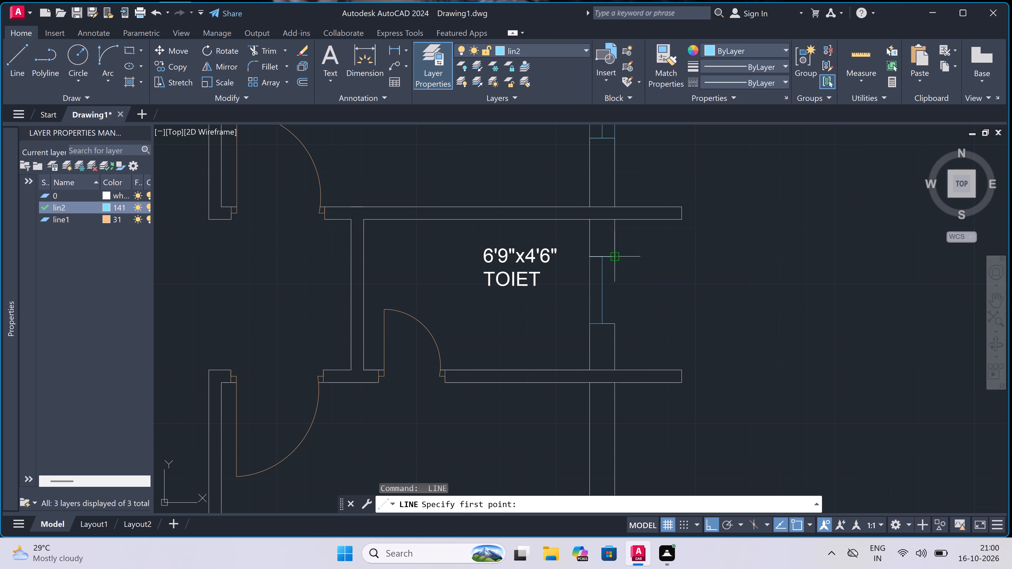
double_click(617, 257)
click(615, 323)
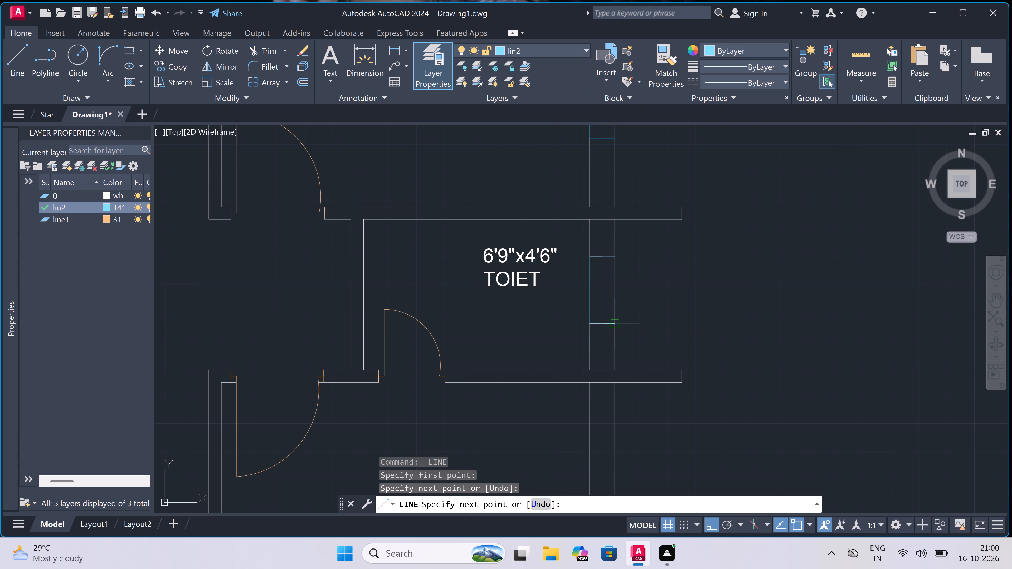
key(Escape)
Draw the lower window jamb across the right 11'X10" bedroom's outer wall and a 5' centre line up from its midpoint.
scroll(581, 270, down, 4)
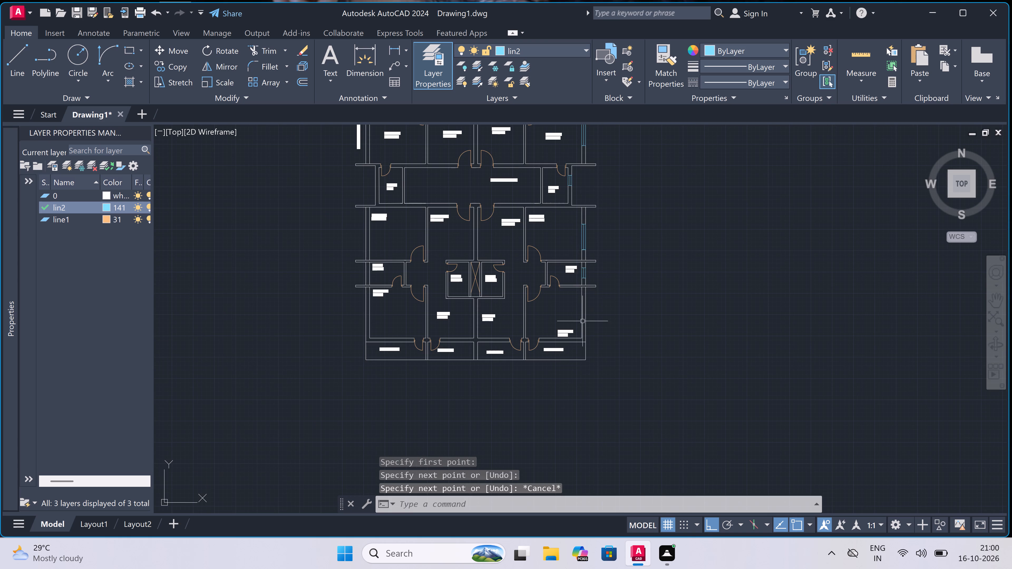
scroll(582, 318, up, 3)
key(space)
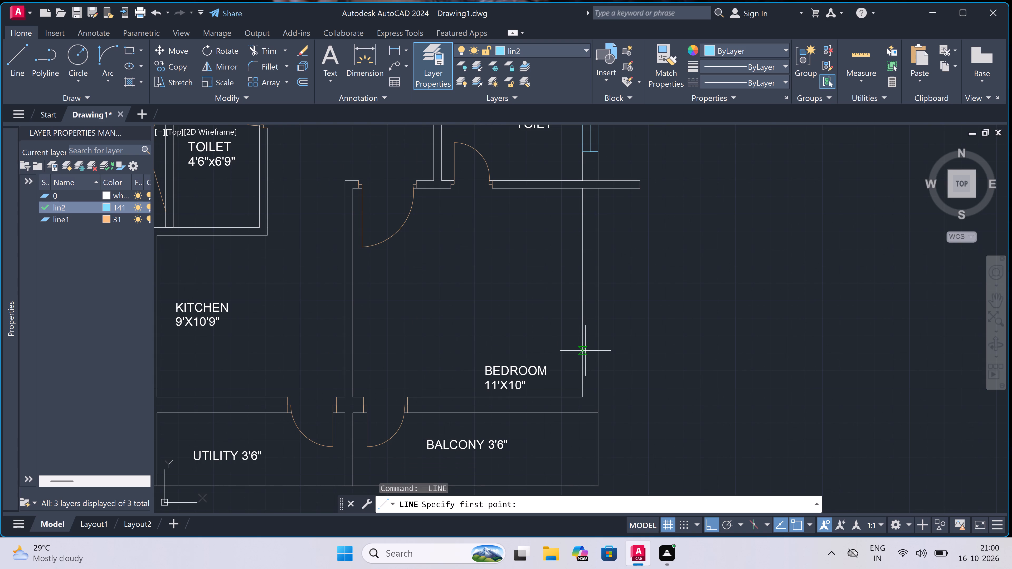
double_click(585, 350)
click(596, 345)
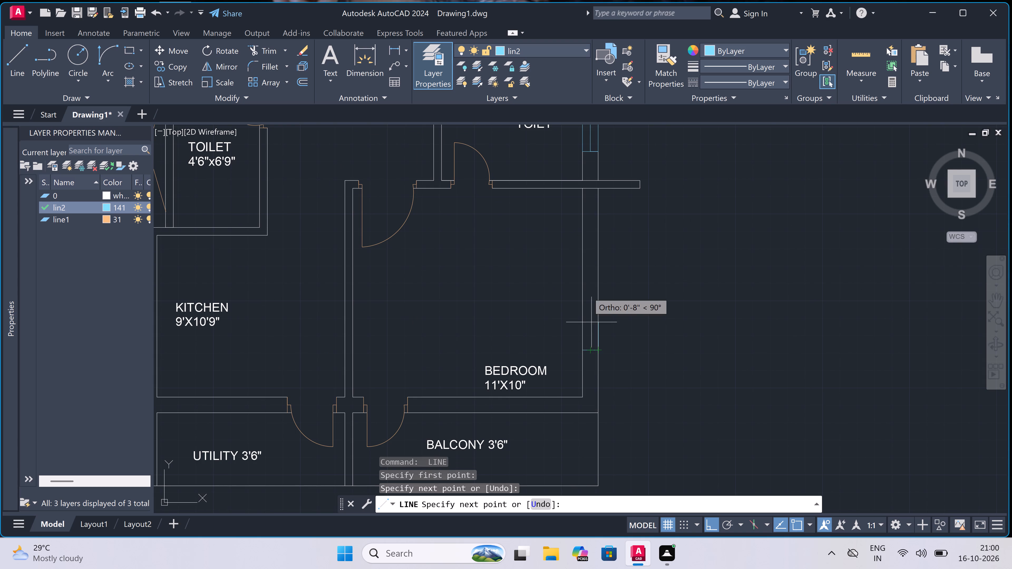
key(Escape)
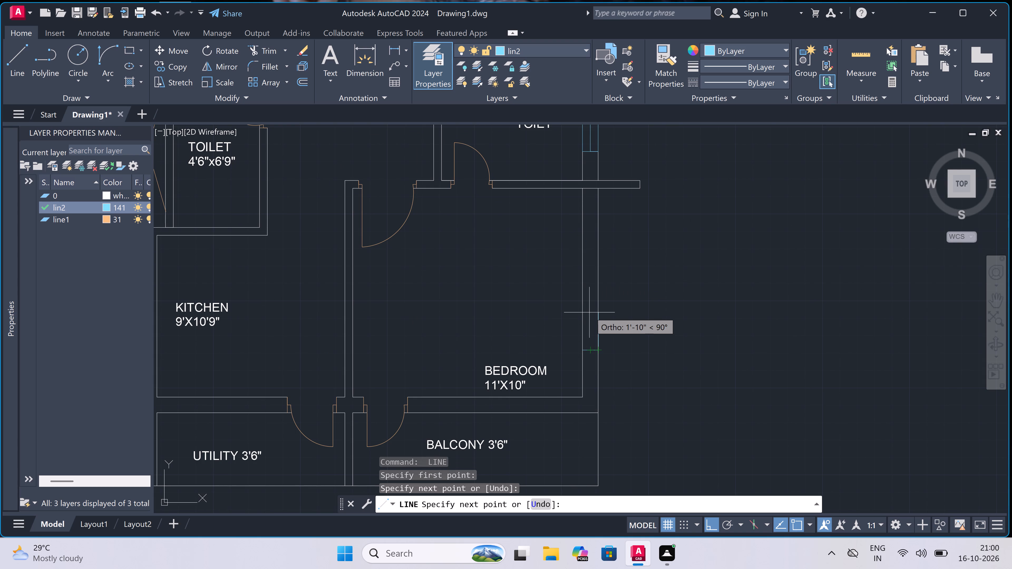
key(space)
double_click(589, 346)
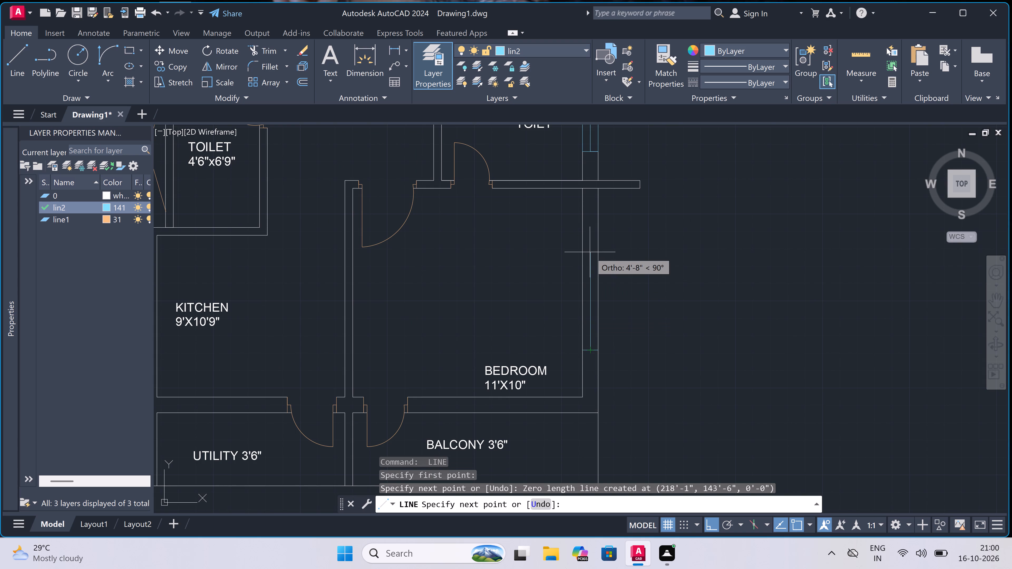
text(5')
key(space)
Draw the upper window jamb across both faces of the right 11'X10" bedroom's outer wall at the centre line's upper end.
scroll(591, 216, up, 3)
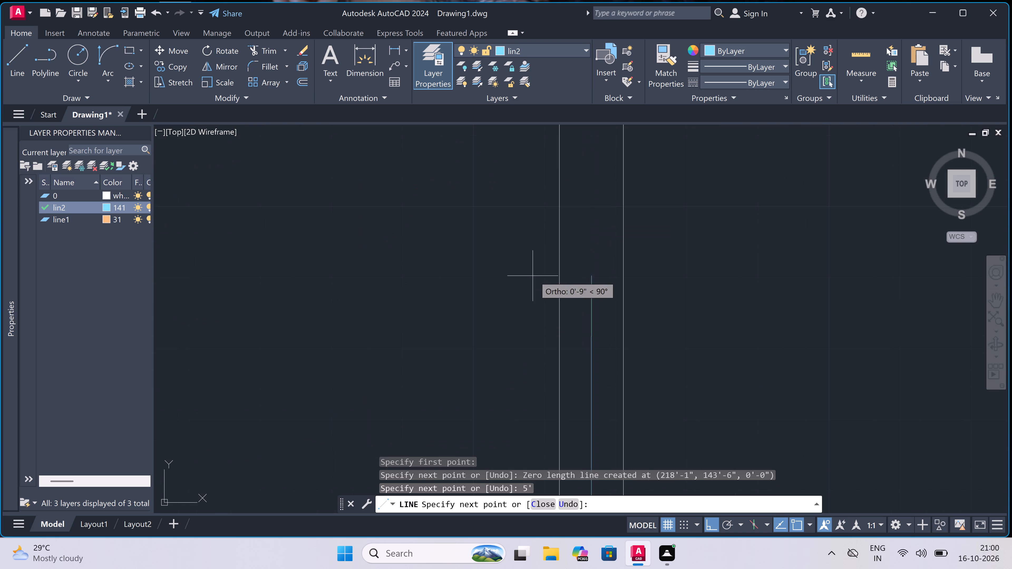
double_click(559, 338)
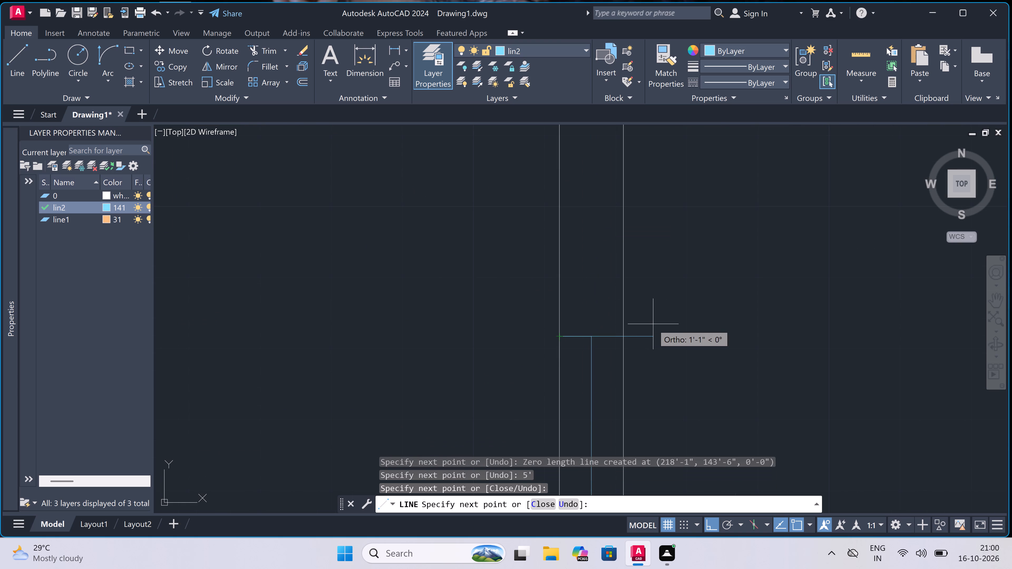
click(624, 334)
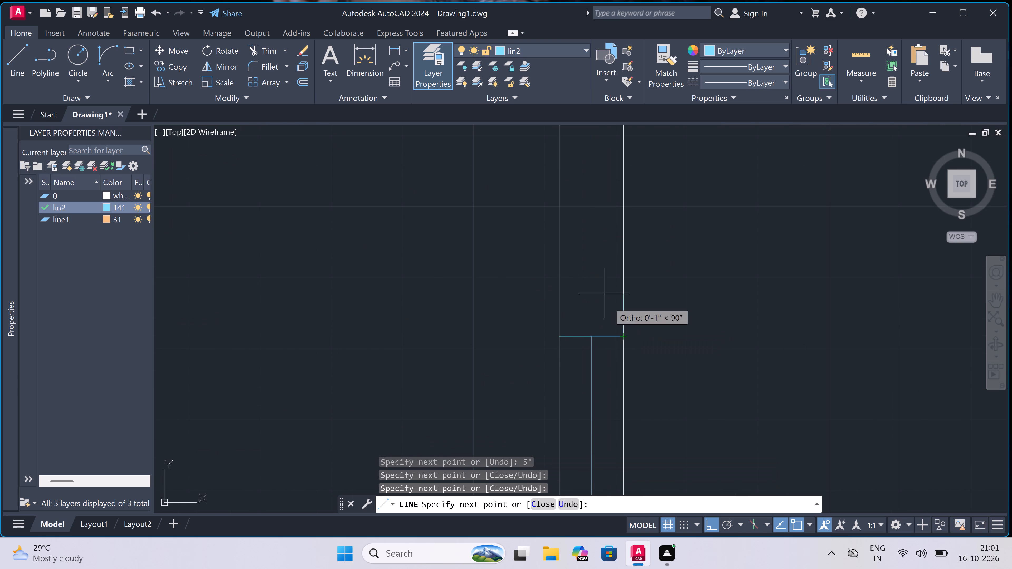
key(Escape)
Trim both wall lines between the window jambs in the right 11'X10" bedroom's outer wall.
scroll(543, 216, down, 5)
scroll(548, 241, up, 3)
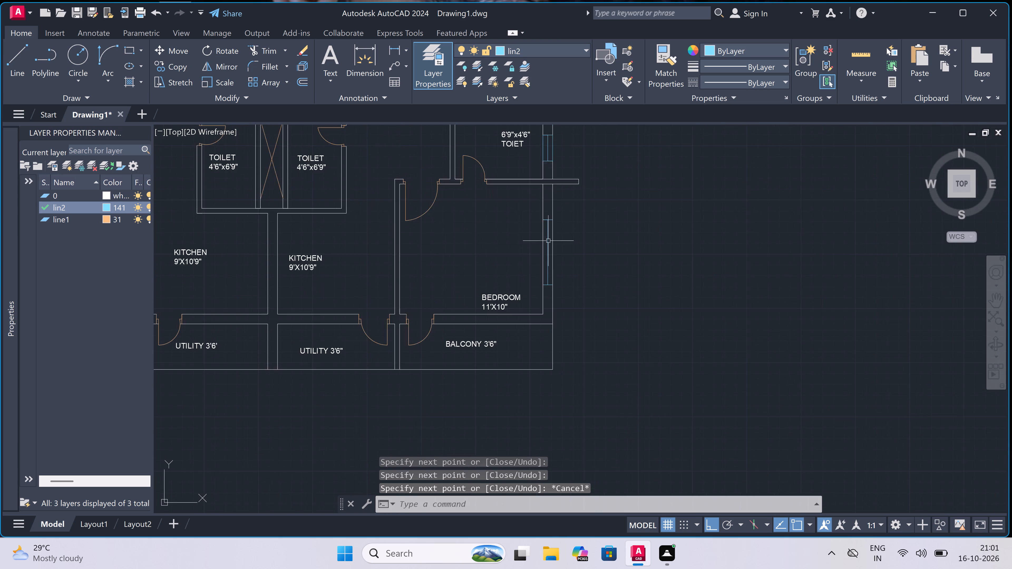
text(tr)
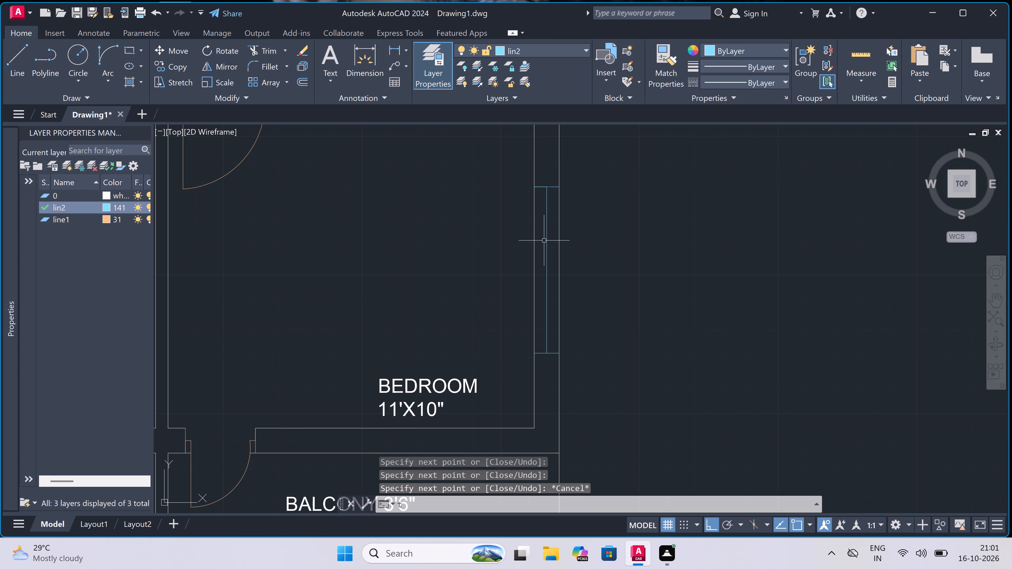
key(space)
click(537, 241)
click(511, 263)
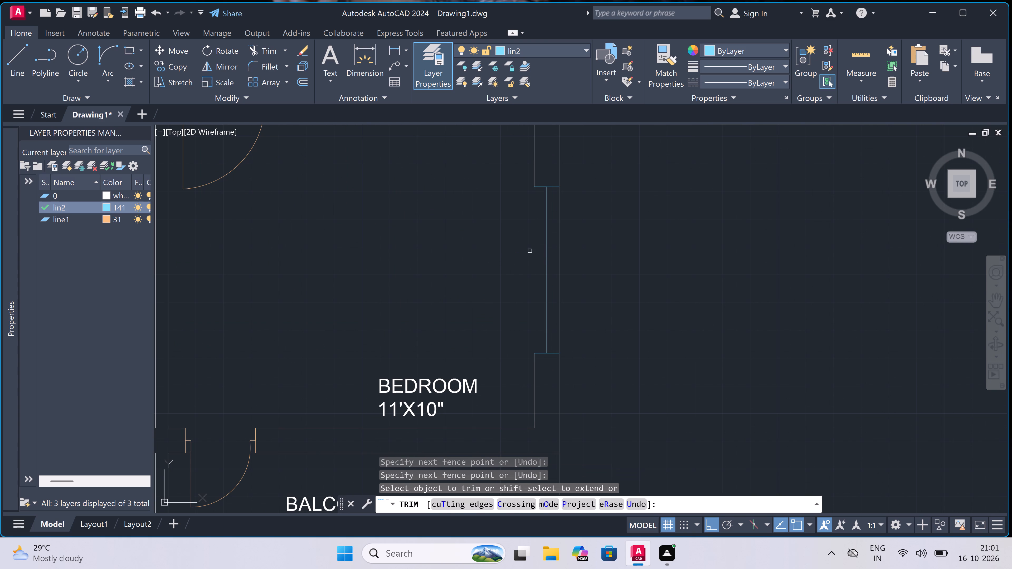
click(555, 242)
click(576, 241)
key(Escape)
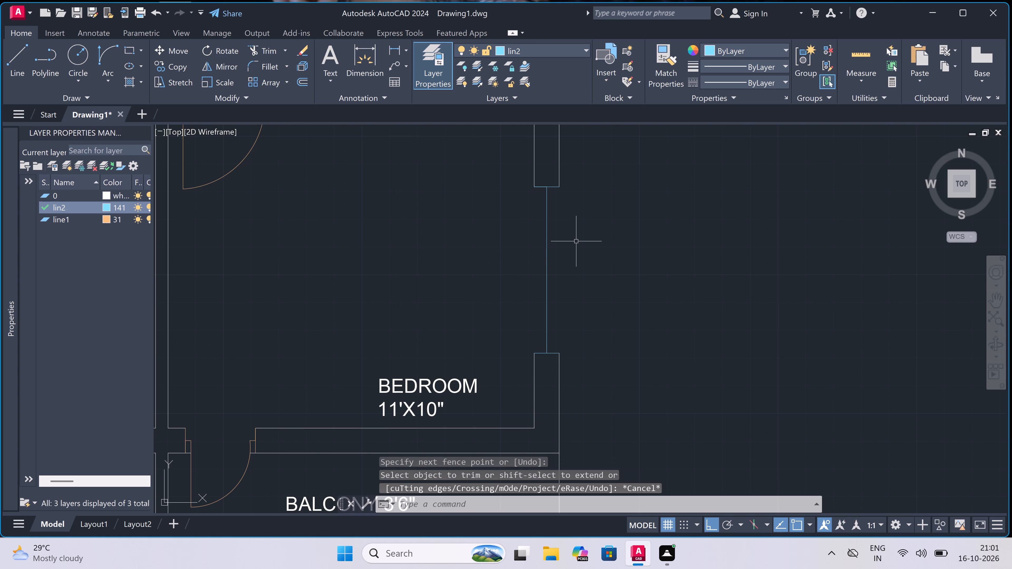
Draw the window's outer and inner face lines on layer lin2 between the jamb ends in the right 11'X10" bedroom's outer wall.
key(l)
key(space)
double_click(561, 183)
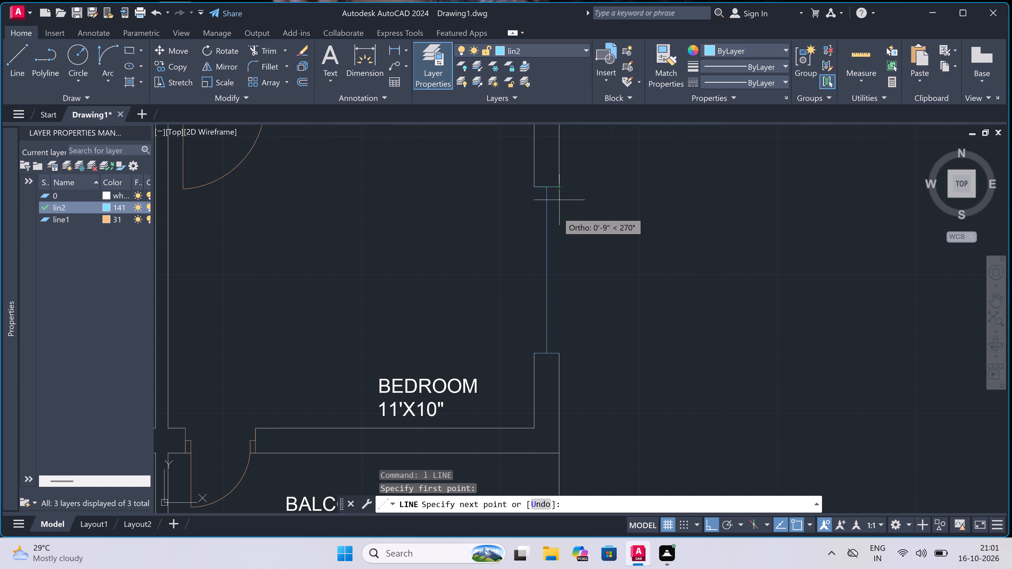
double_click(562, 350)
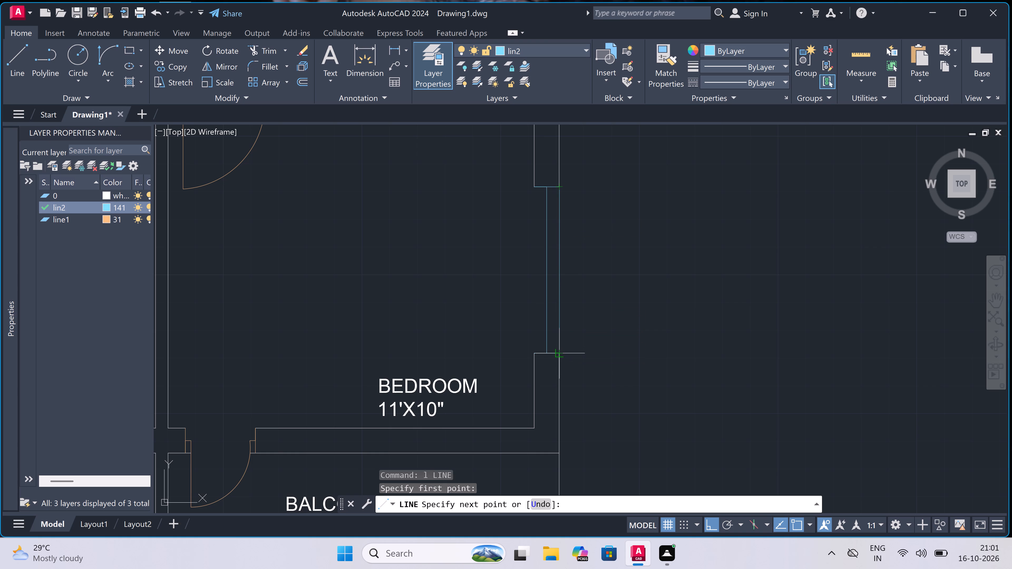
key(Escape)
key(space)
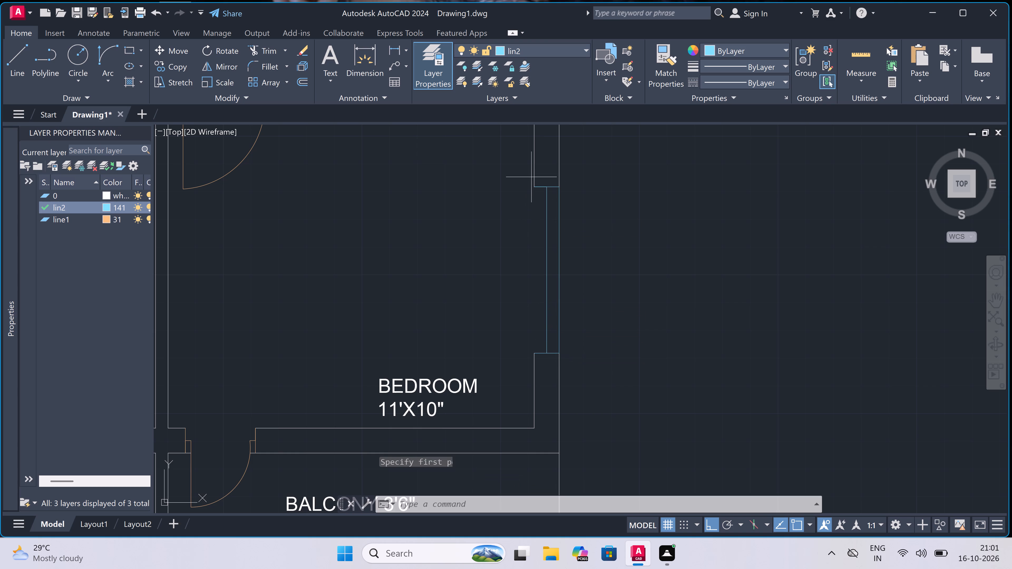
double_click(534, 183)
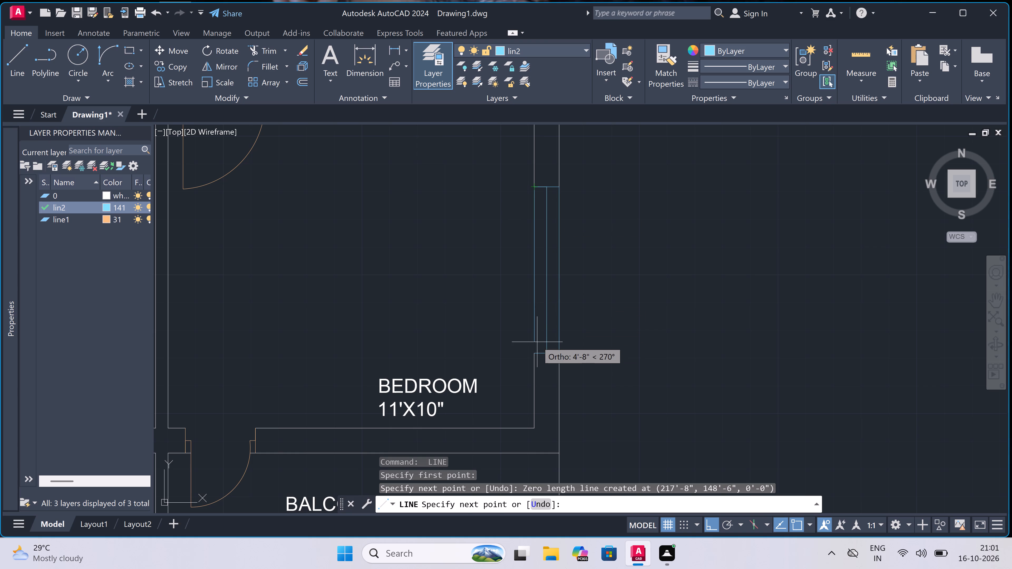
click(533, 355)
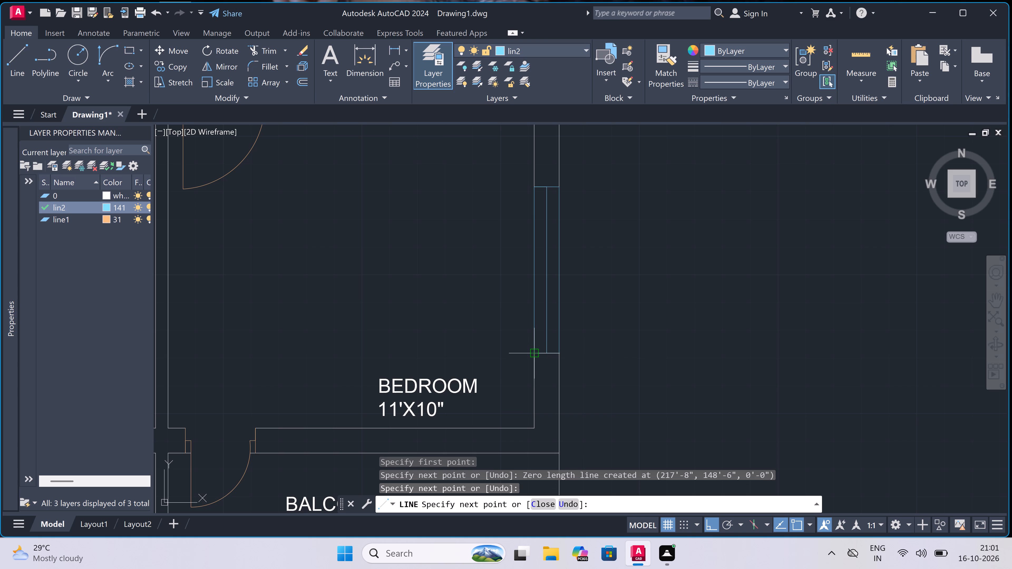
key(Escape)
Draw a window jamb across the right 11'X10" bedroom's balcony wall beside the door and a 5' centre line from its midpoint away from the door.
scroll(553, 309, down, 4)
scroll(513, 334, up, 1)
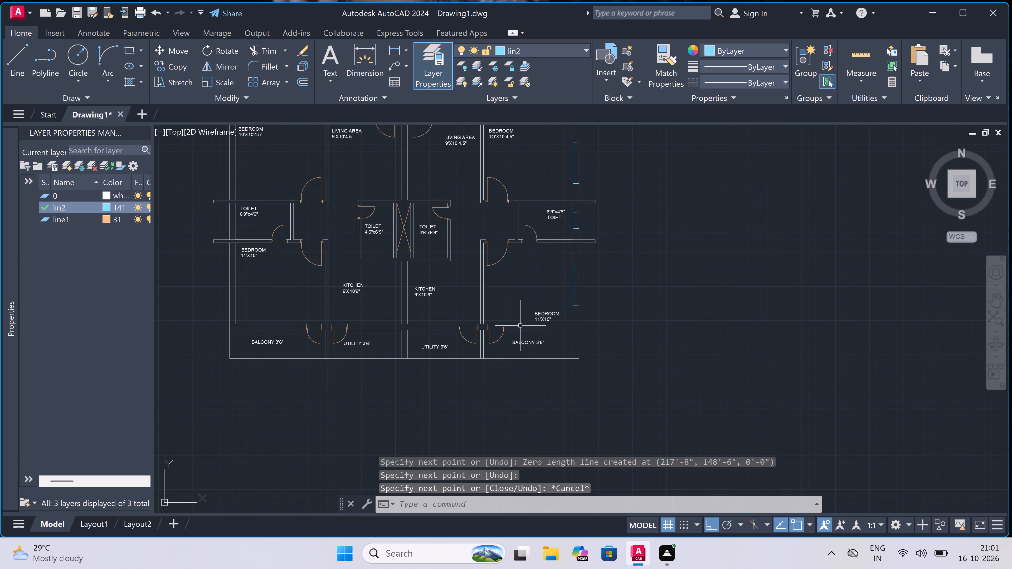
scroll(526, 324, up, 3)
key(space)
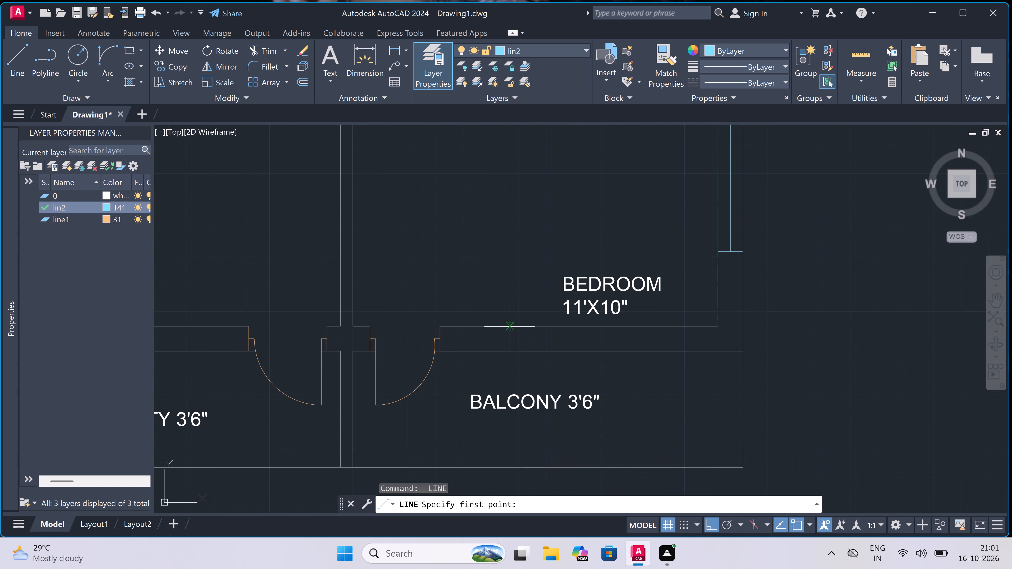
click(506, 326)
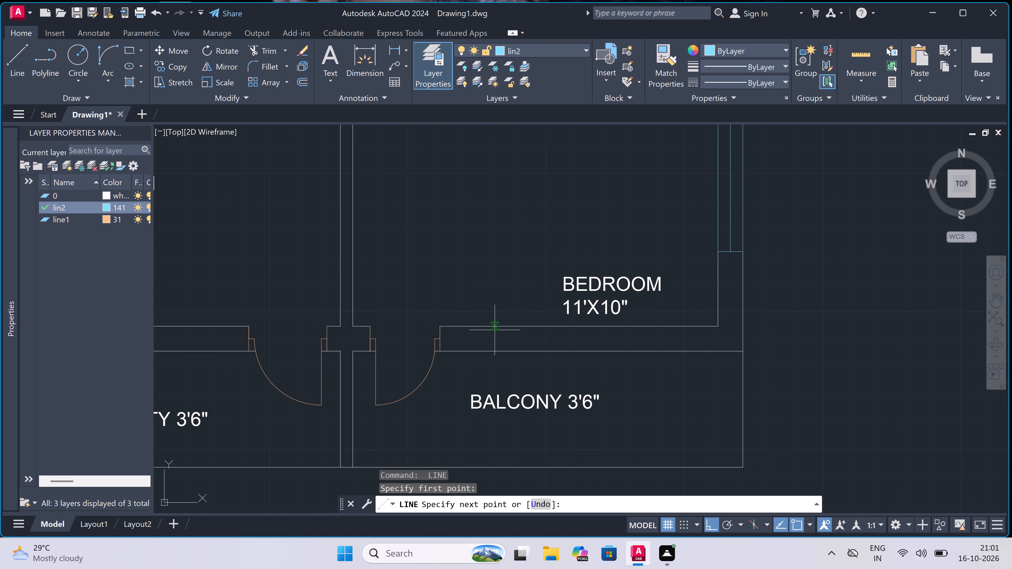
key(Escape)
key(space)
click(480, 327)
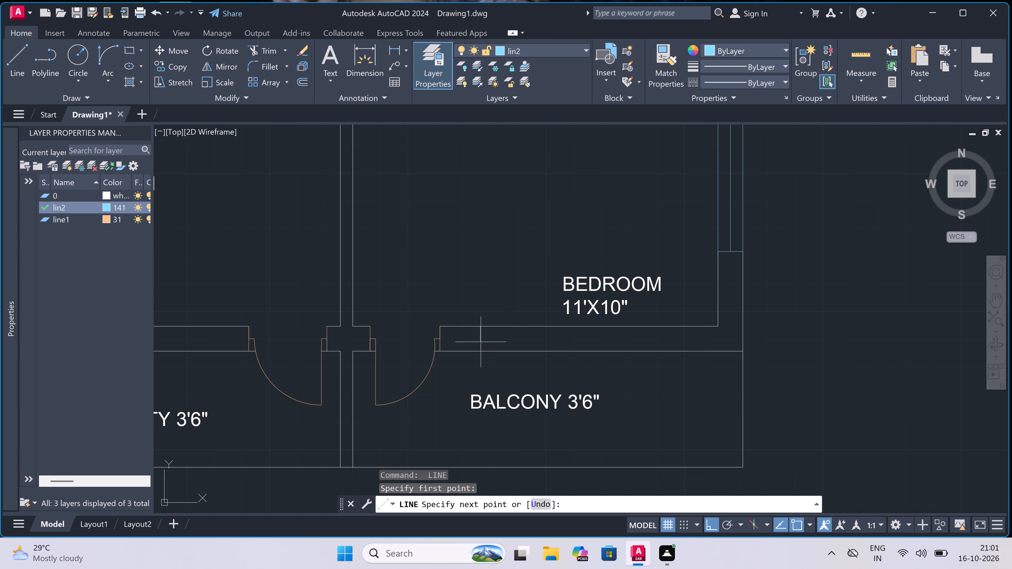
click(479, 354)
click(479, 339)
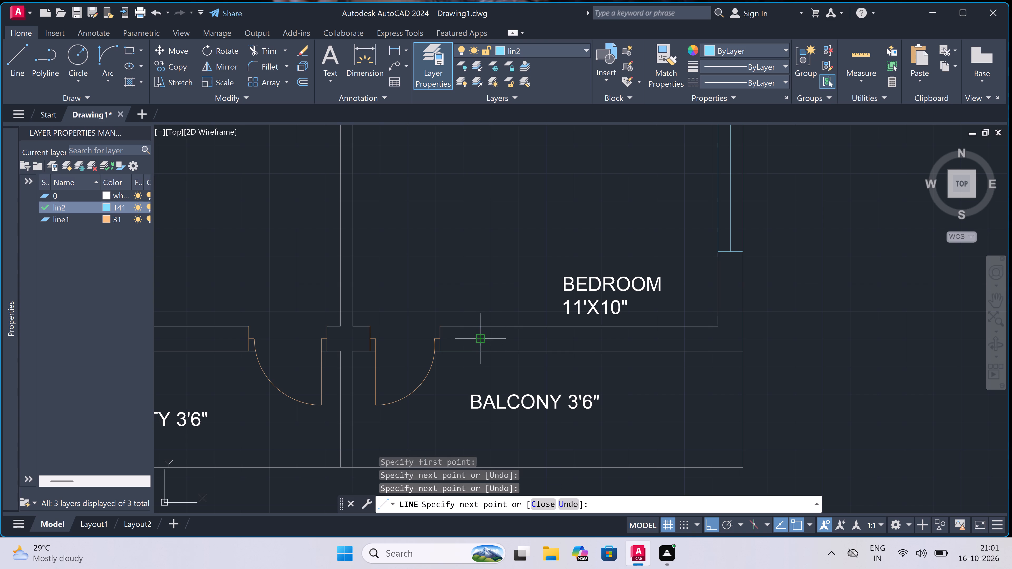
key(5)
key(apostrophe)
key(space)
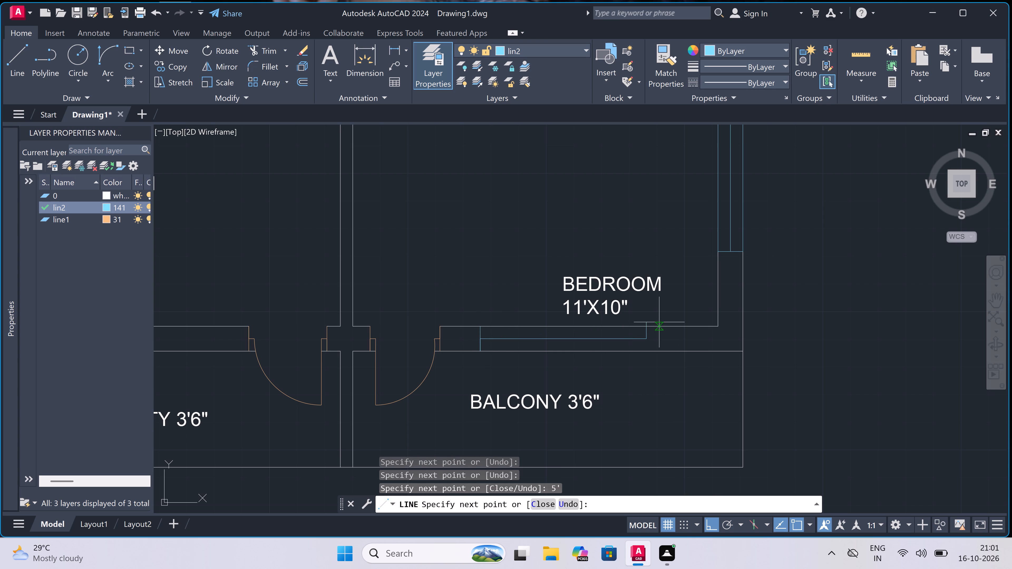
Draw the second window jamb across both faces of the right bedroom–balcony wall at the centre line's far end.
click(649, 323)
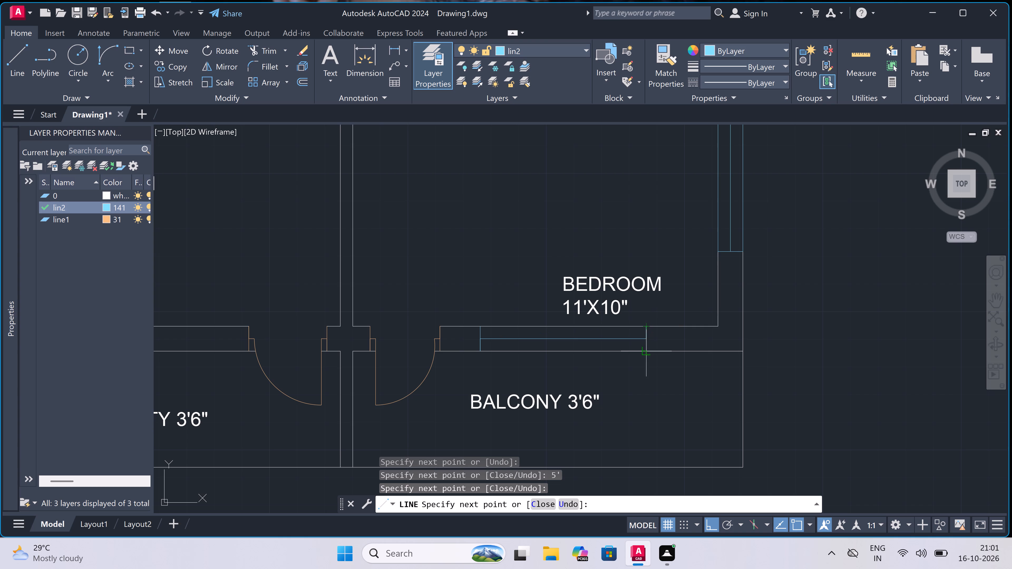
click(649, 354)
scroll(646, 348, up, 3)
scroll(646, 348, down, 1)
key(Escape)
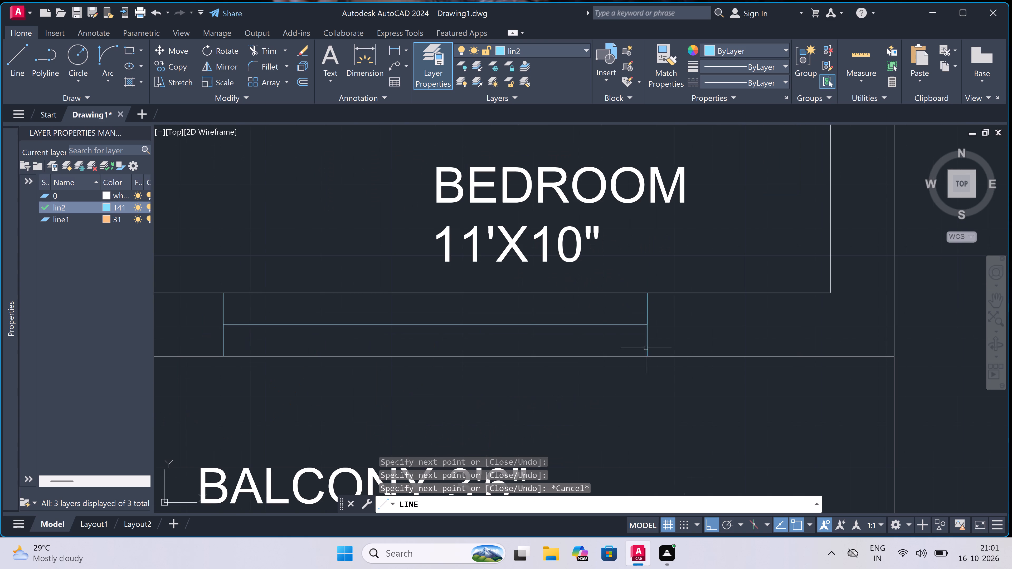
Trim both wall lines between the window jambs in the right bedroom–balcony wall.
key(t)
key(r)
key(space)
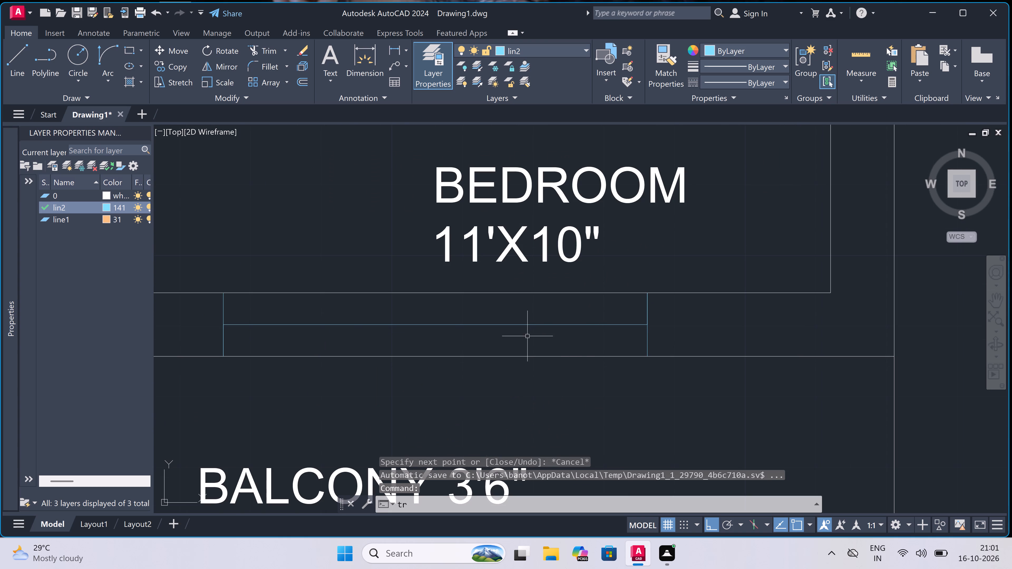
click(412, 313)
click(398, 280)
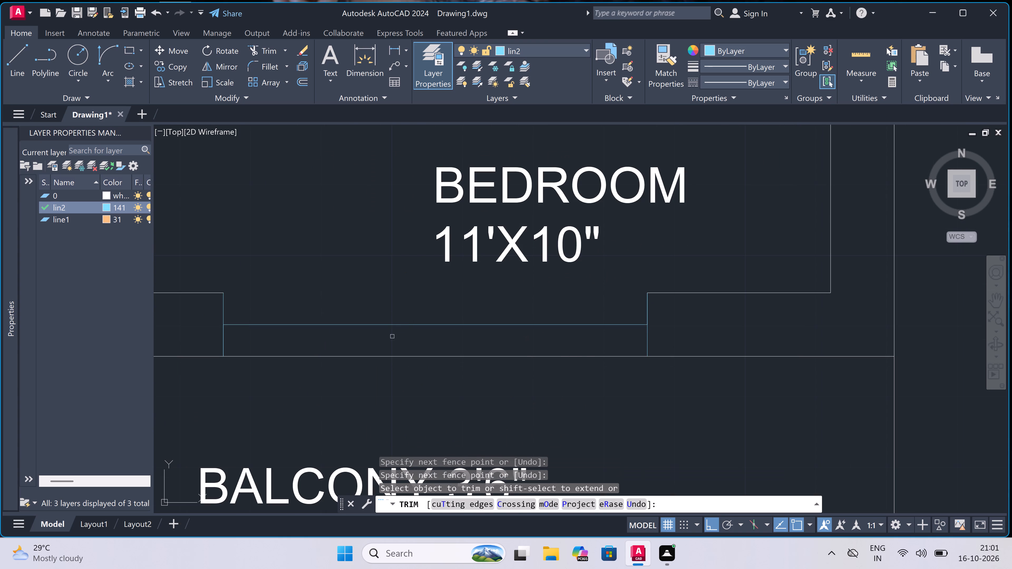
click(389, 352)
double_click(383, 389)
key(Escape)
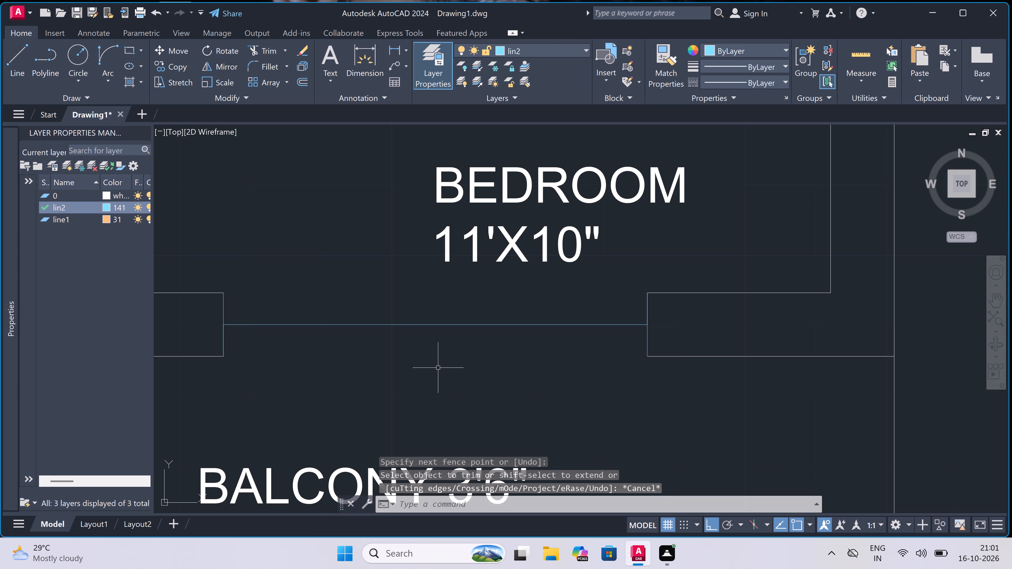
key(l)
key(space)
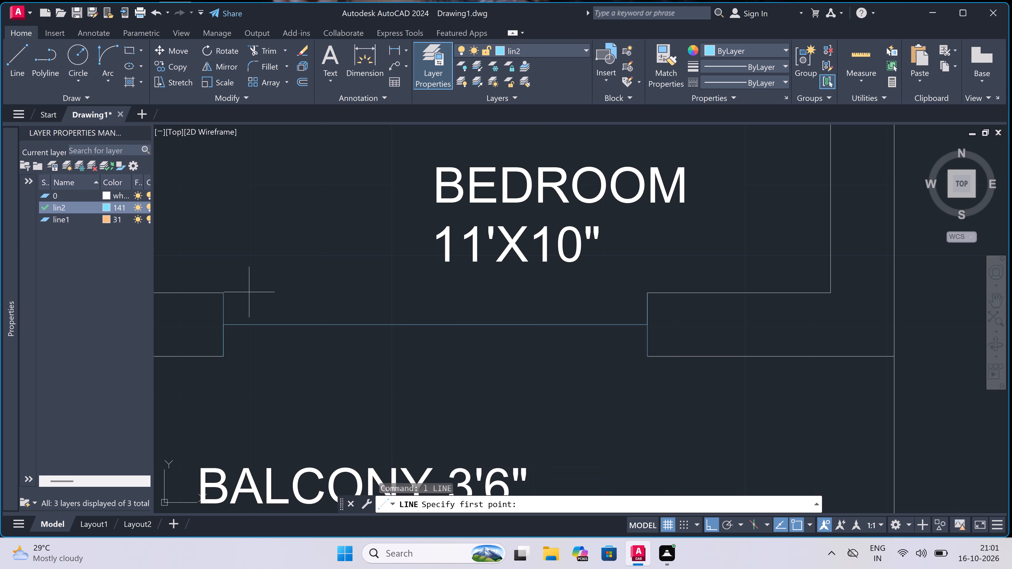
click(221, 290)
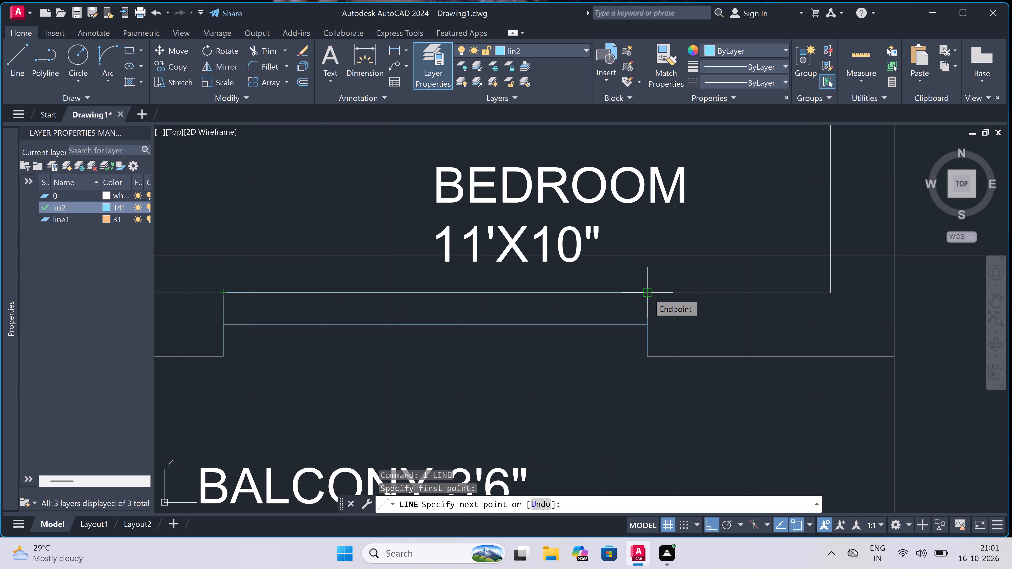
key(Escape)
Draw the window's balcony-side and bedroom-side face lines on layer lin2 between the jamb ends in the right bedroom–balcony wall.
key(space)
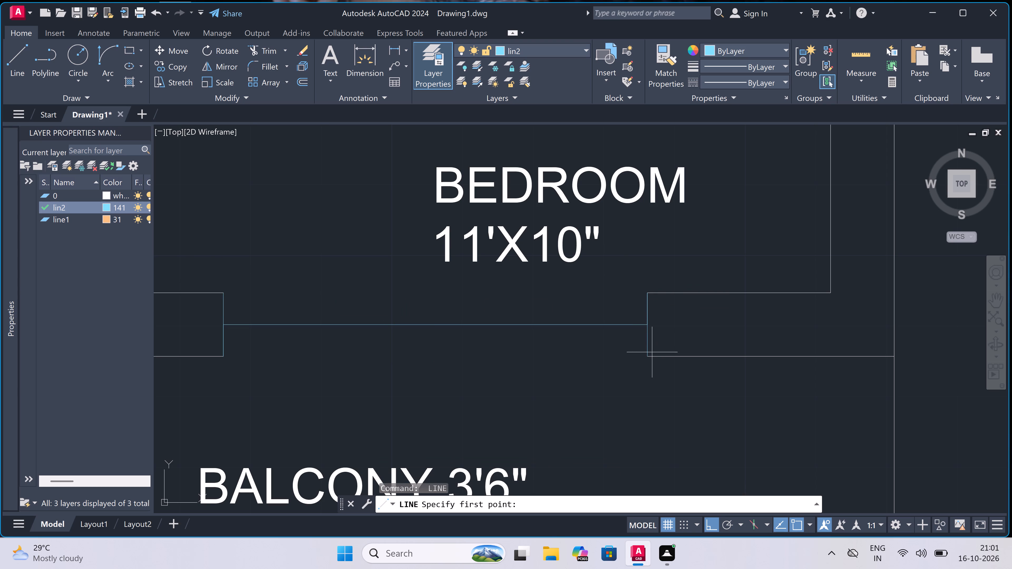
click(651, 354)
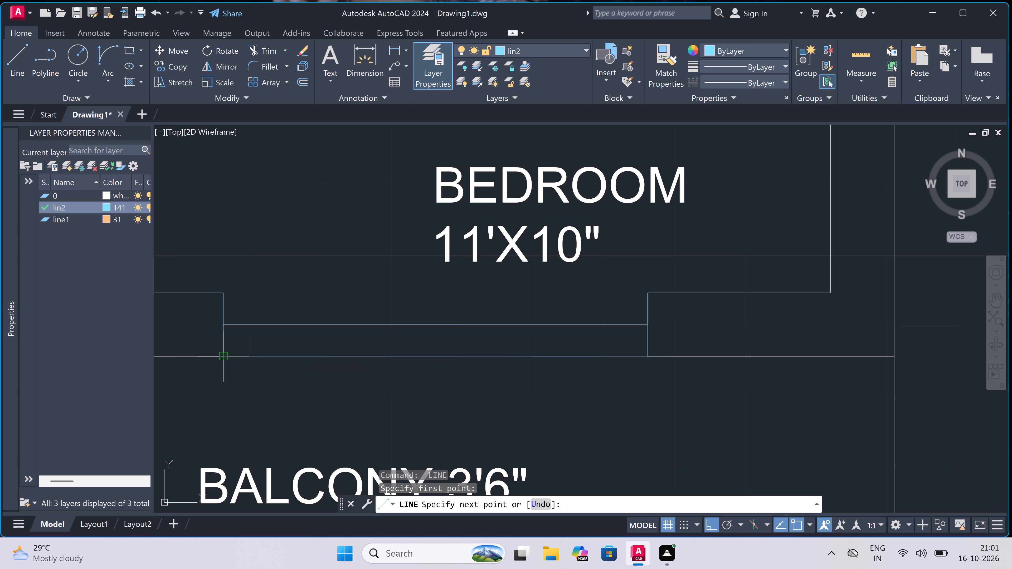
click(222, 356)
key(Escape)
key(space)
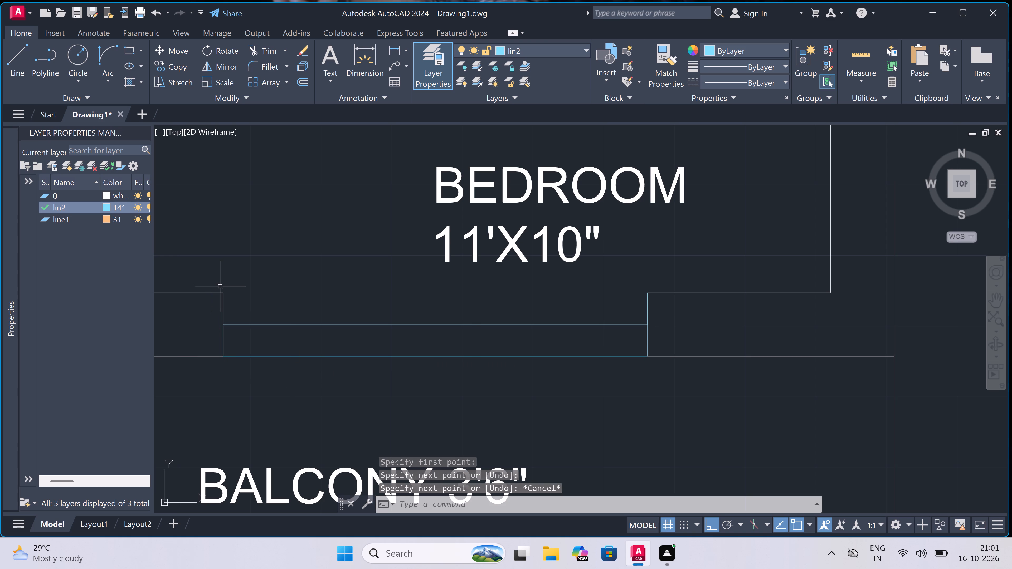
click(223, 294)
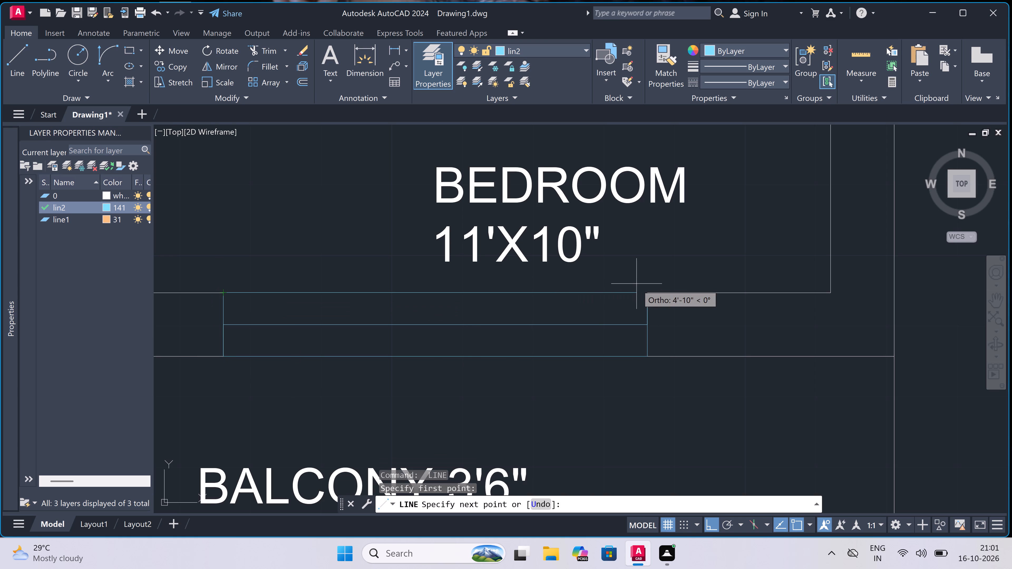
click(648, 294)
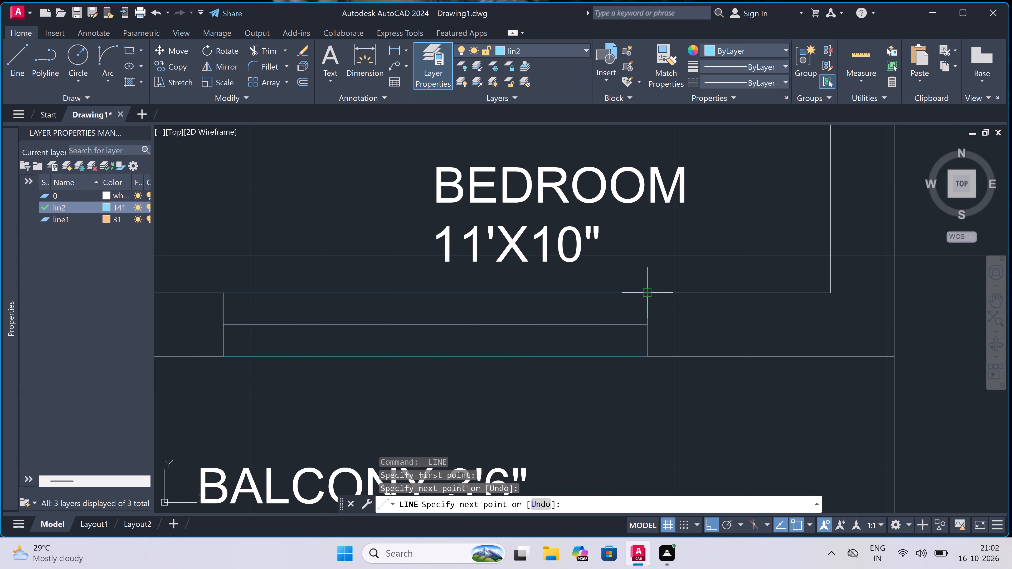
key(Escape)
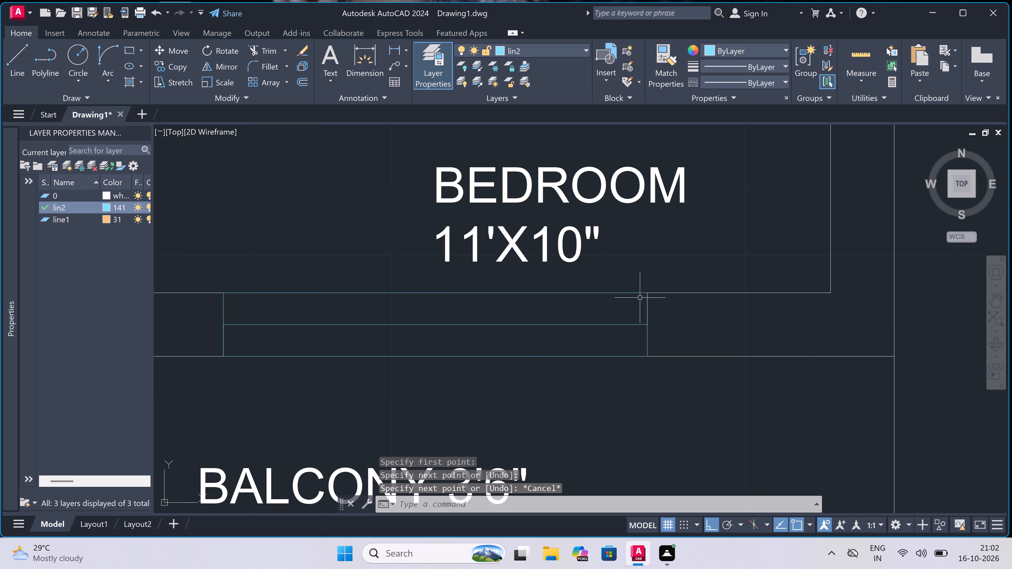
Draw a window jamb line across both faces of the right kitchen–utility wall, near the wall between the two kitchens.
scroll(639, 297, down, 6)
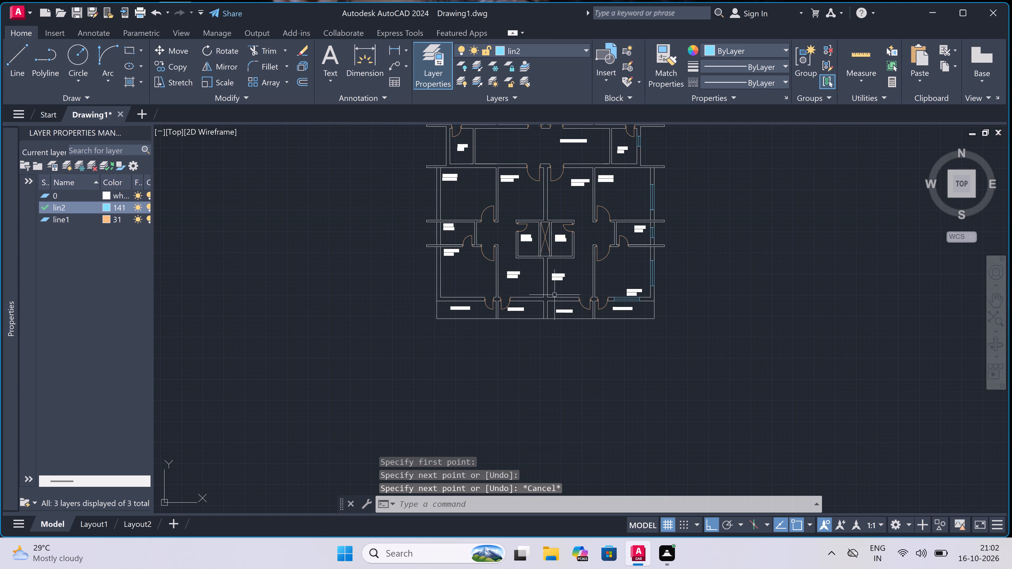
scroll(566, 296, up, 3)
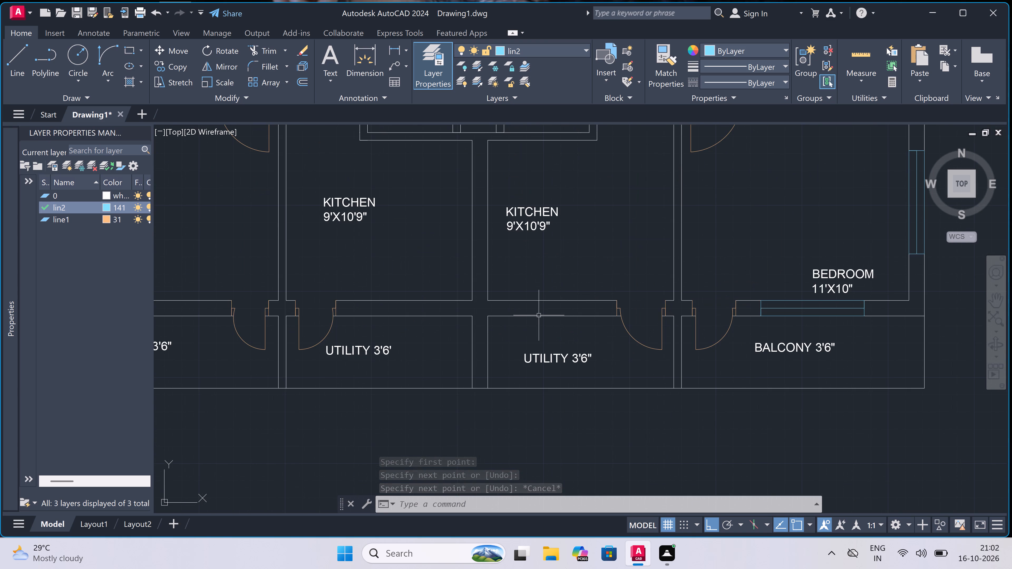
scroll(538, 318, up, 2)
key(space)
scroll(486, 288, down, 2)
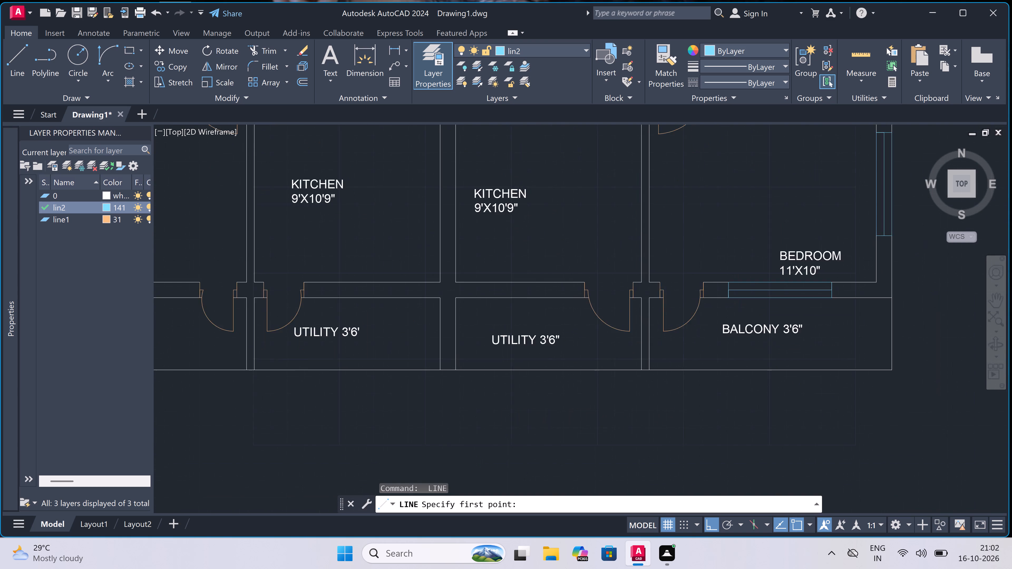
scroll(485, 288, down, 1)
scroll(475, 281, up, 4)
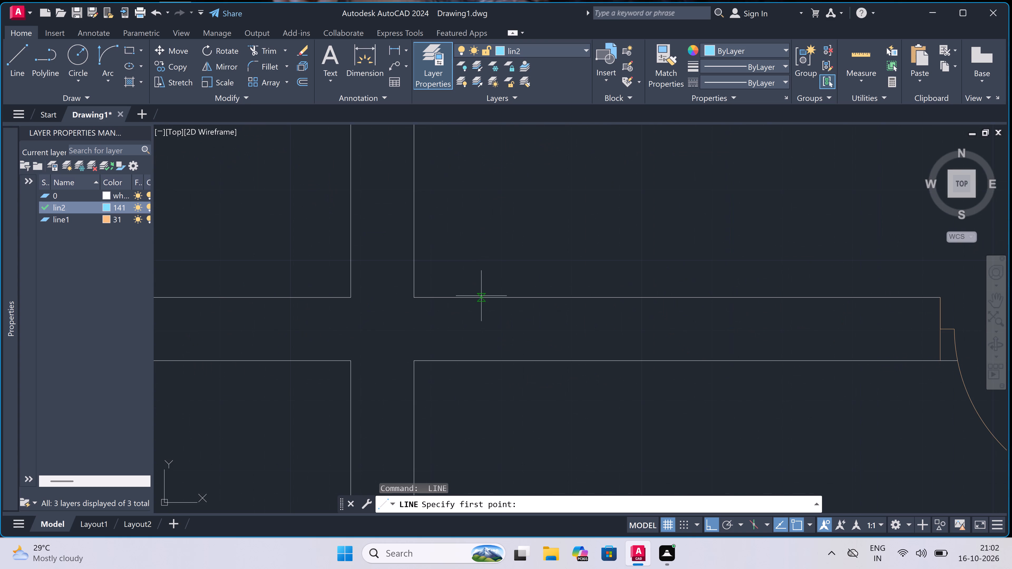
click(481, 295)
click(483, 352)
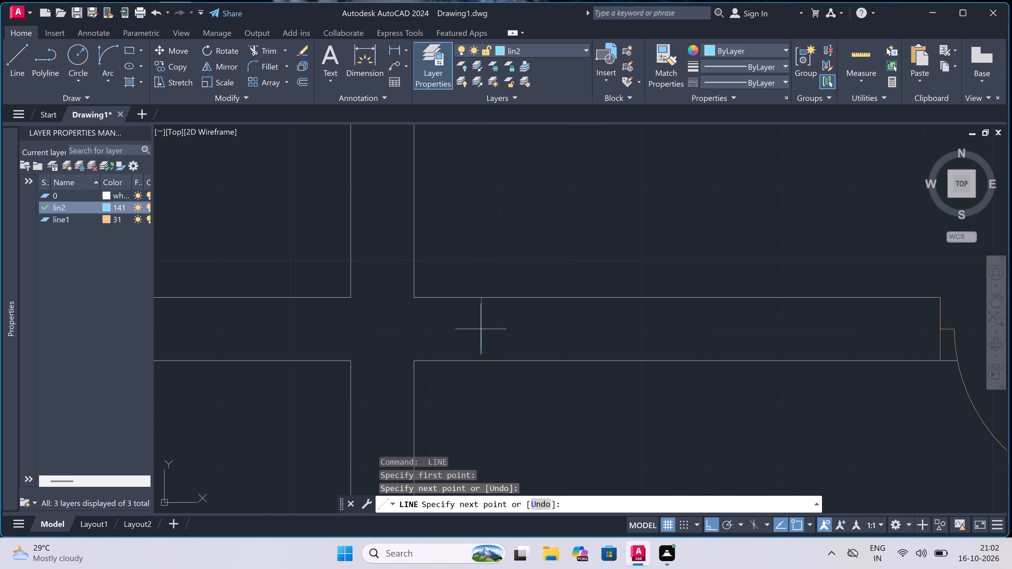
double_click(481, 323)
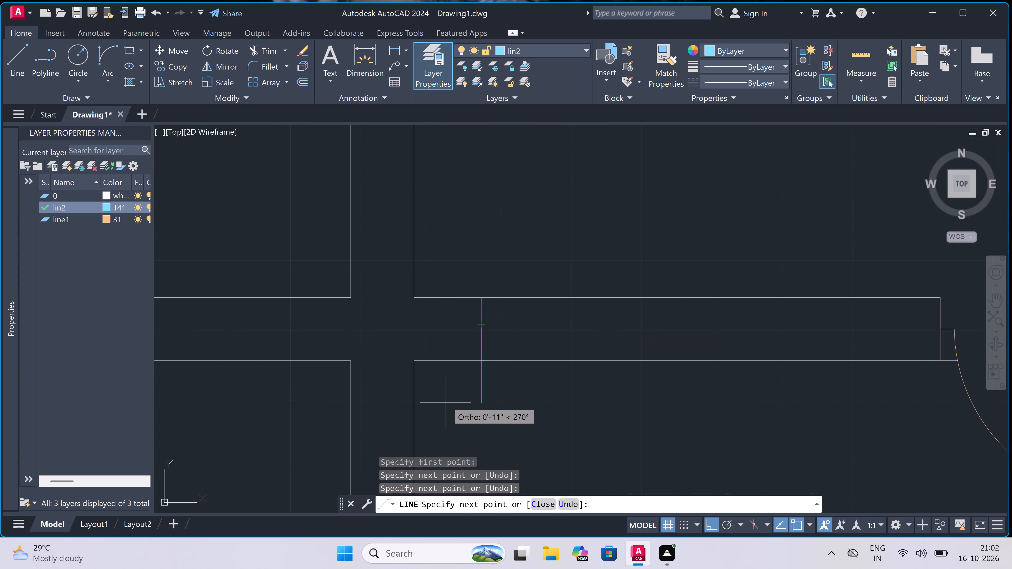
key(Escape)
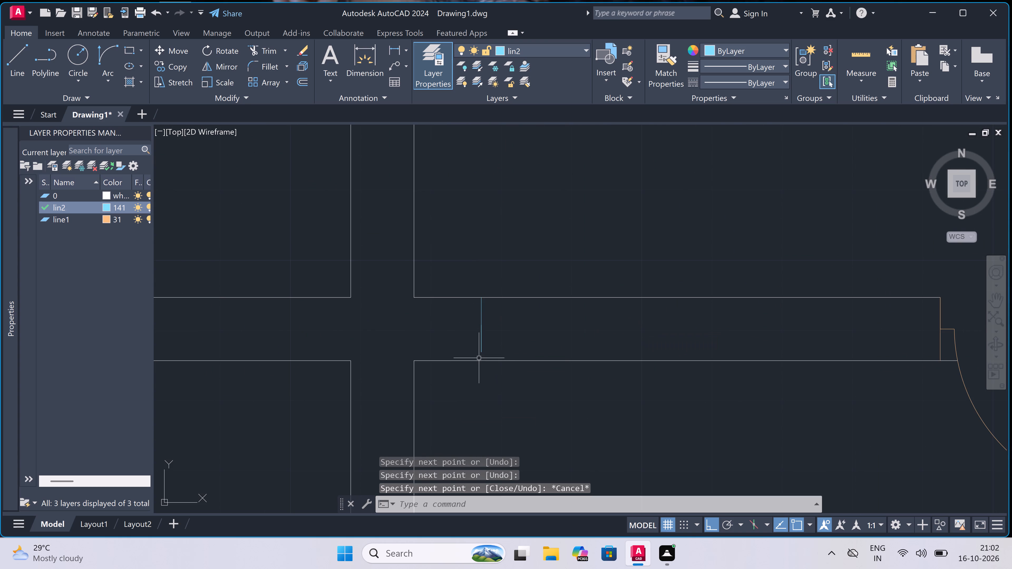
scroll(481, 352, up, 3)
key(space)
click(481, 350)
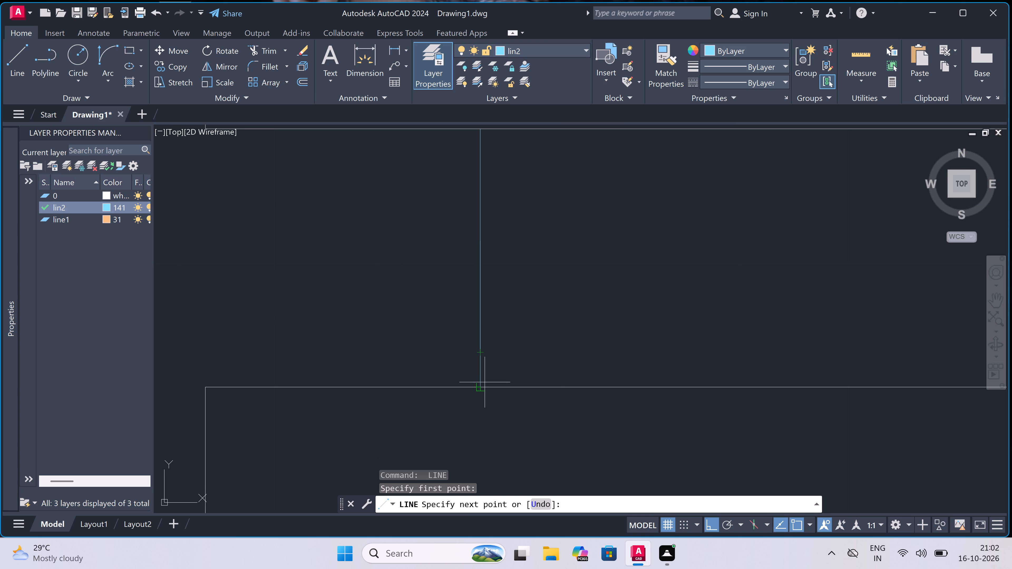
double_click(482, 387)
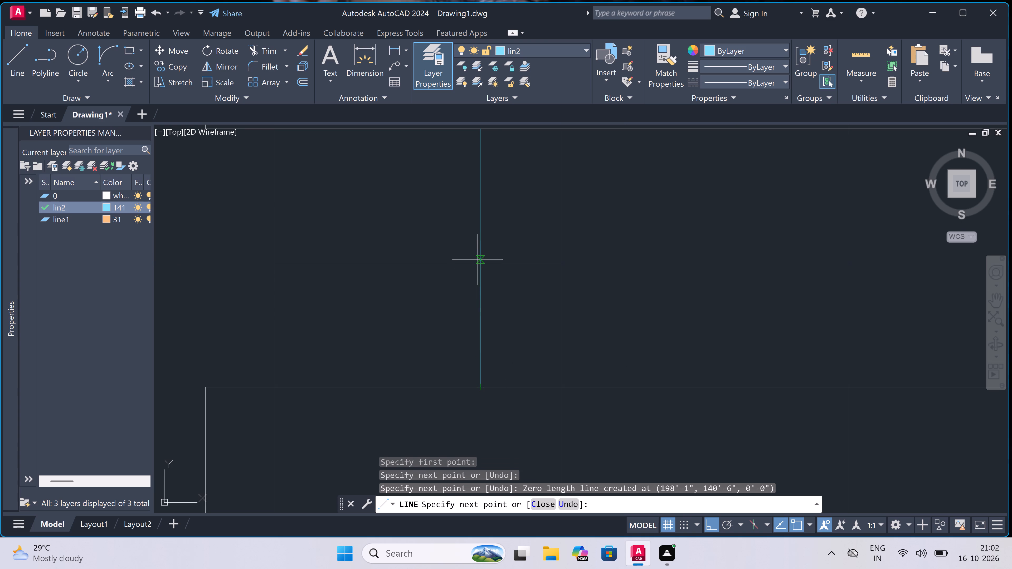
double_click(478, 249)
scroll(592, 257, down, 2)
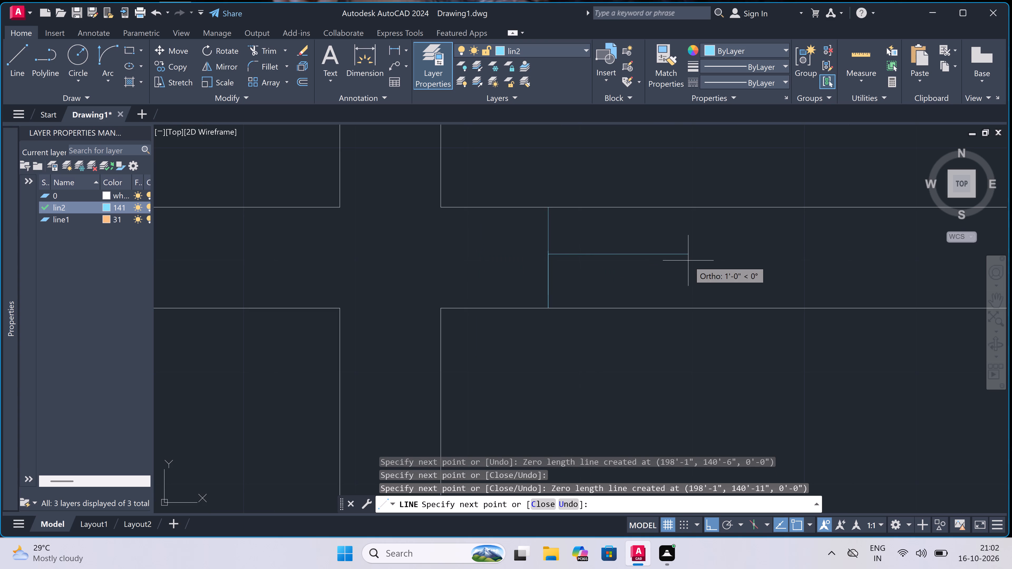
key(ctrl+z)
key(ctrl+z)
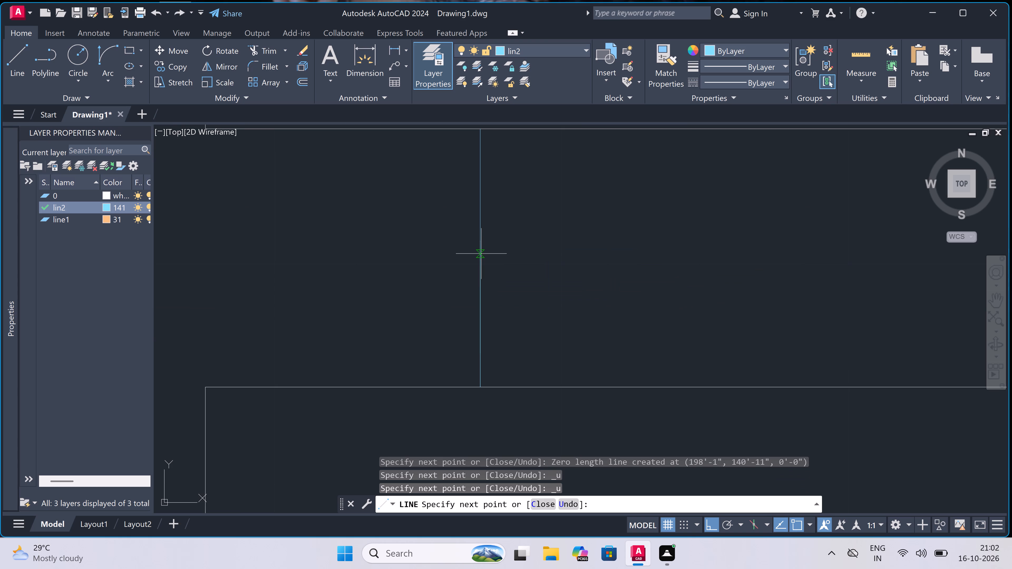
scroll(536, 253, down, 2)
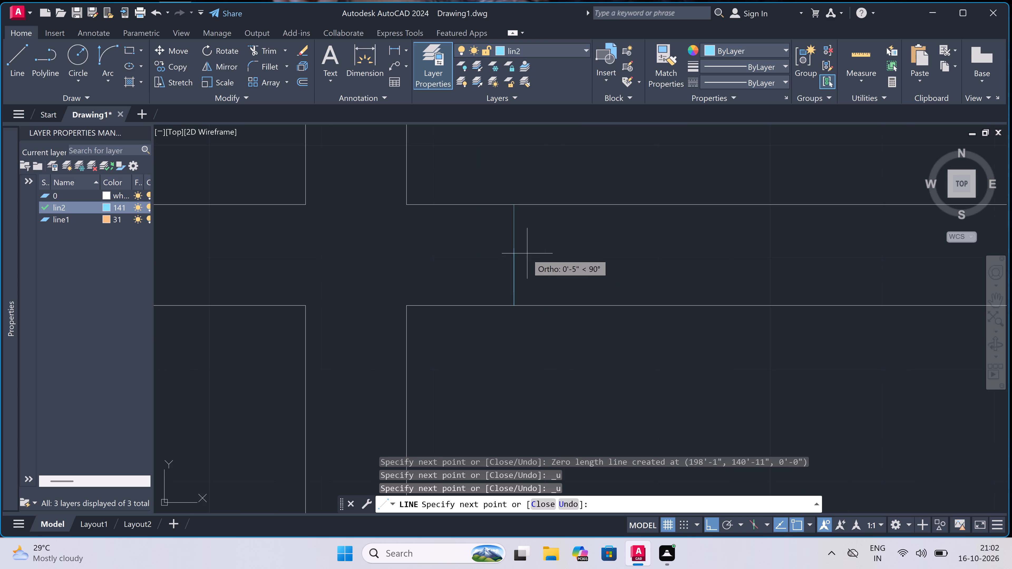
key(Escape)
Erase the two overlapping jamb segments and extend the short remaining piece to the kitchen-side face of the wall.
double_click(521, 242)
double_click(464, 274)
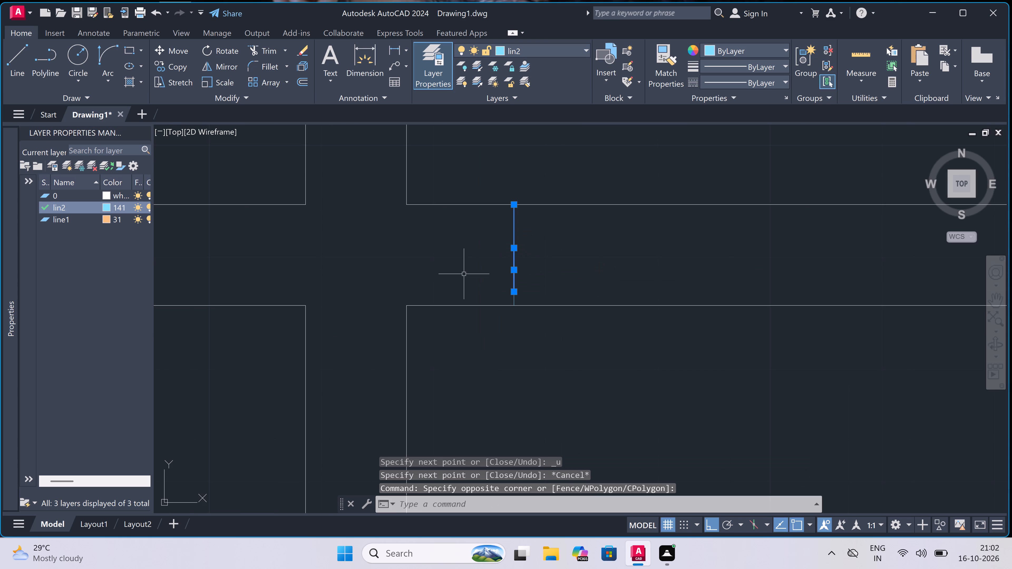
key(Delete)
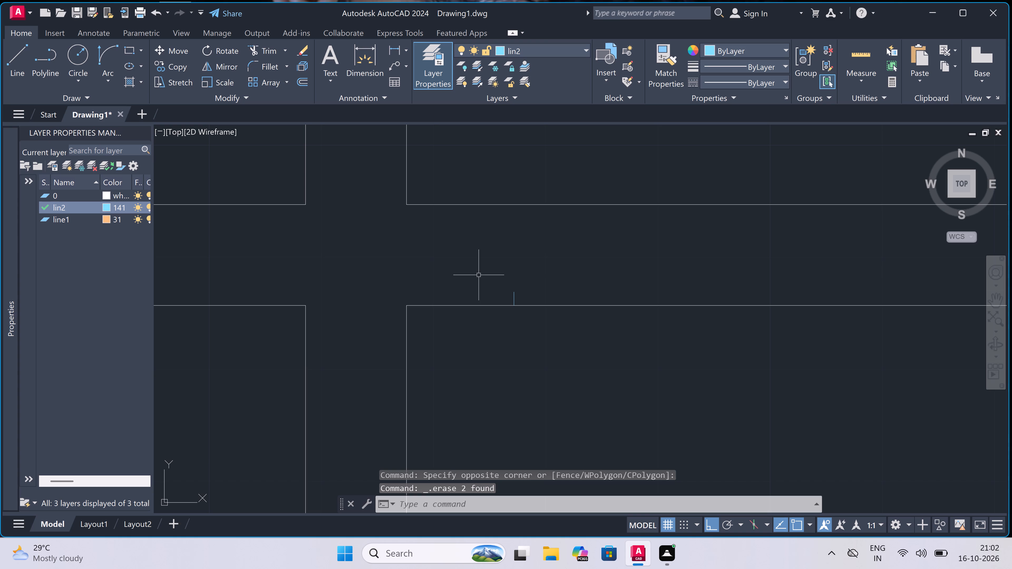
text(ex)
key(space)
scroll(514, 296, up, 2)
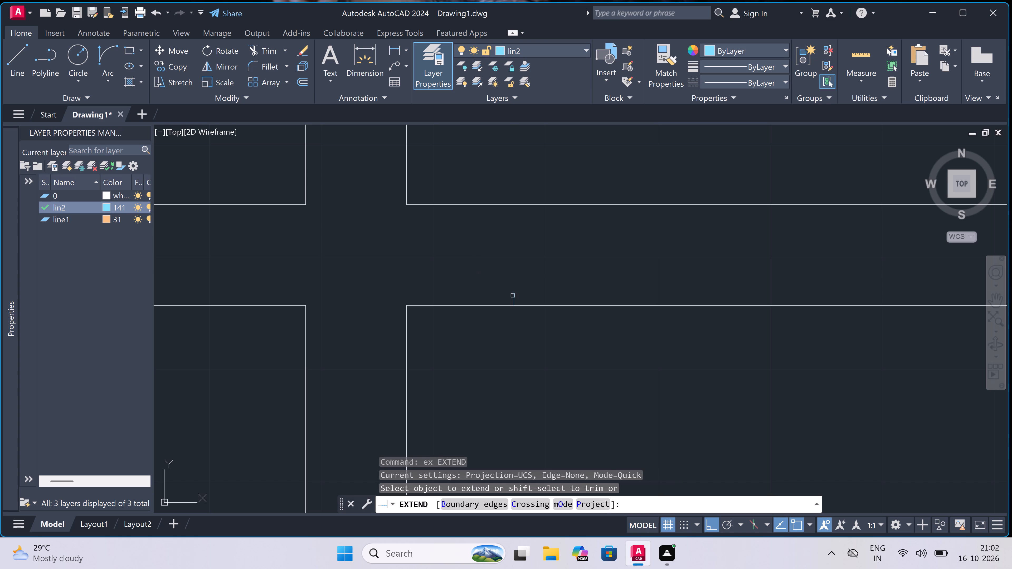
scroll(514, 294, down, 2)
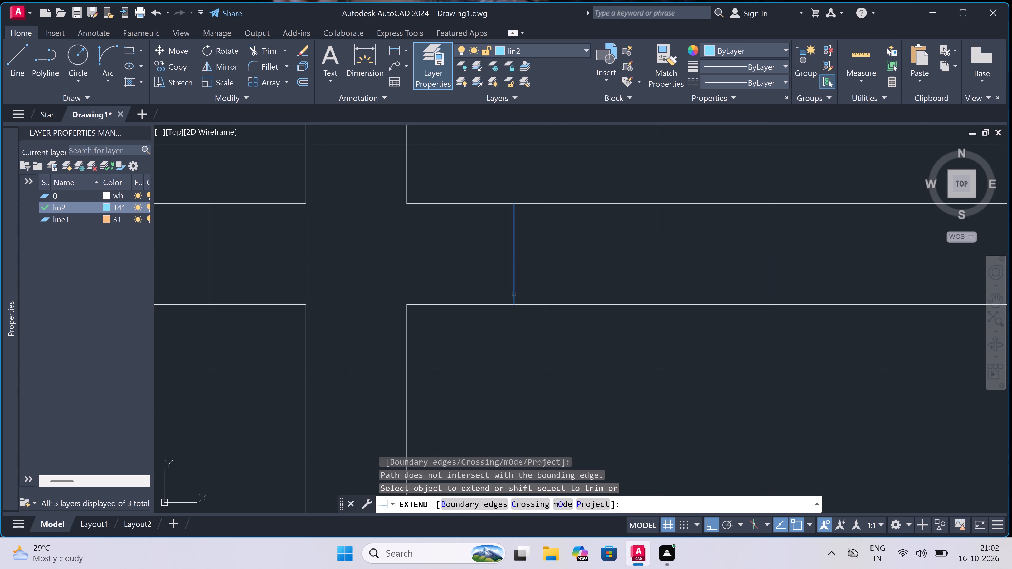
double_click(514, 294)
key(Escape)
Draw a 3' centre line from the jamb's midpoint toward the utility door and a second jamb across the wall at its far end.
scroll(478, 290, down, 3)
scroll(496, 279, up, 2)
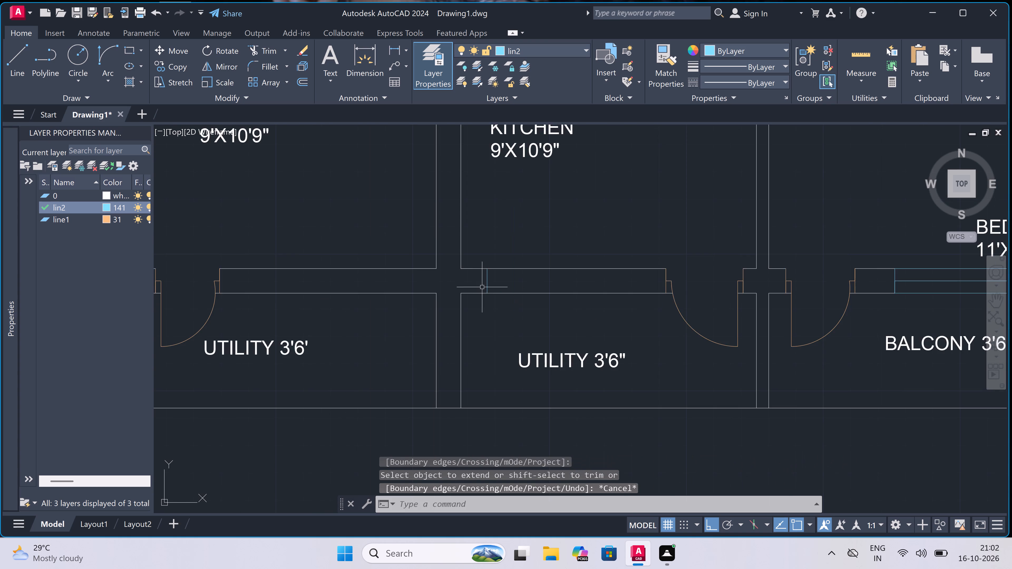
key(l)
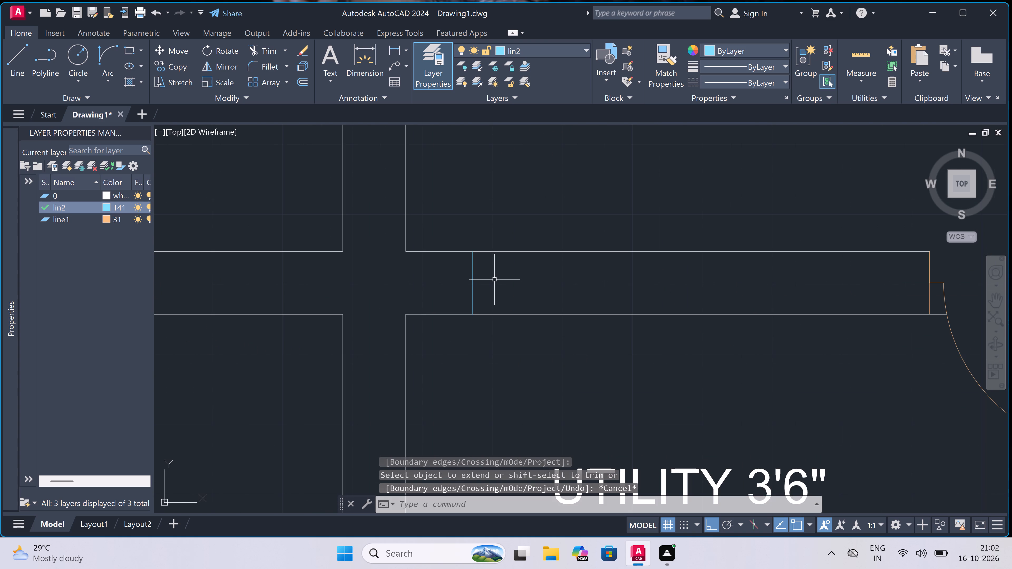
key(space)
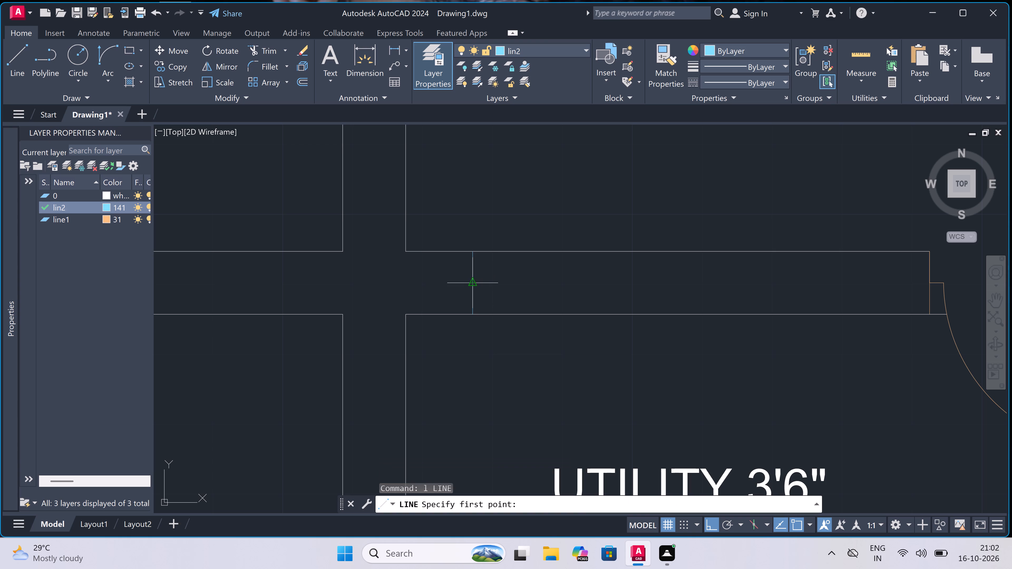
click(471, 279)
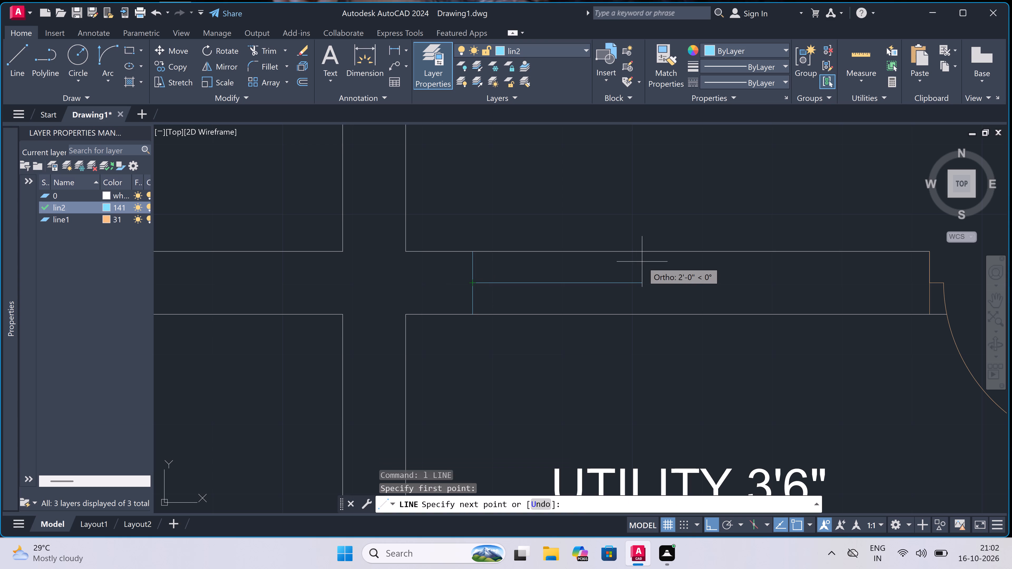
text(3')
key(space)
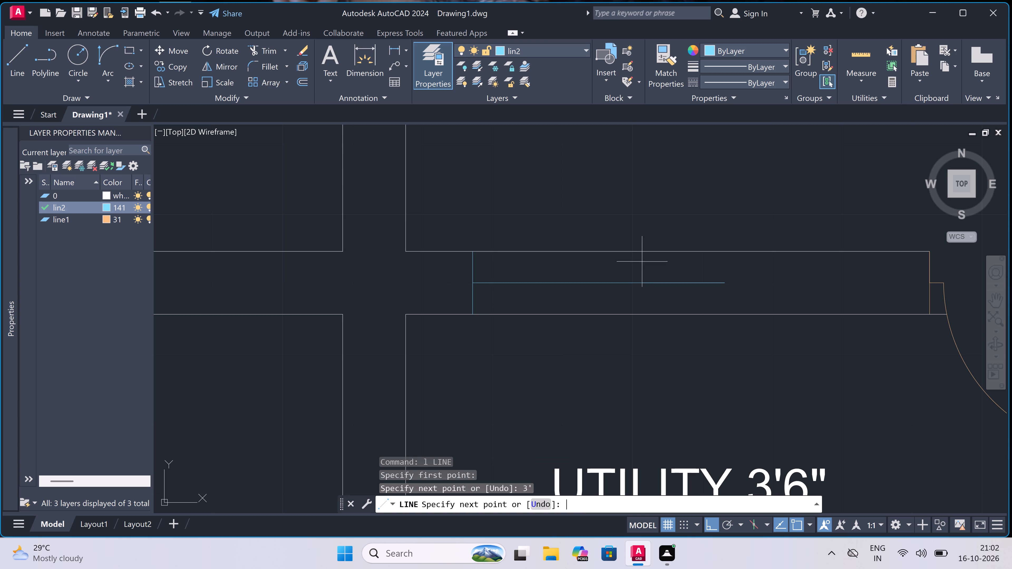
double_click(724, 248)
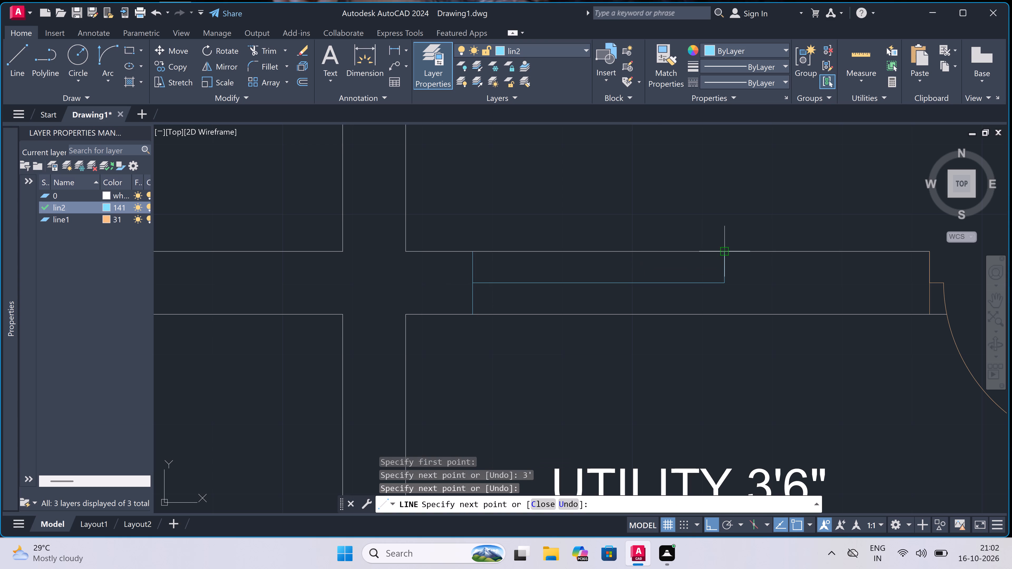
double_click(726, 312)
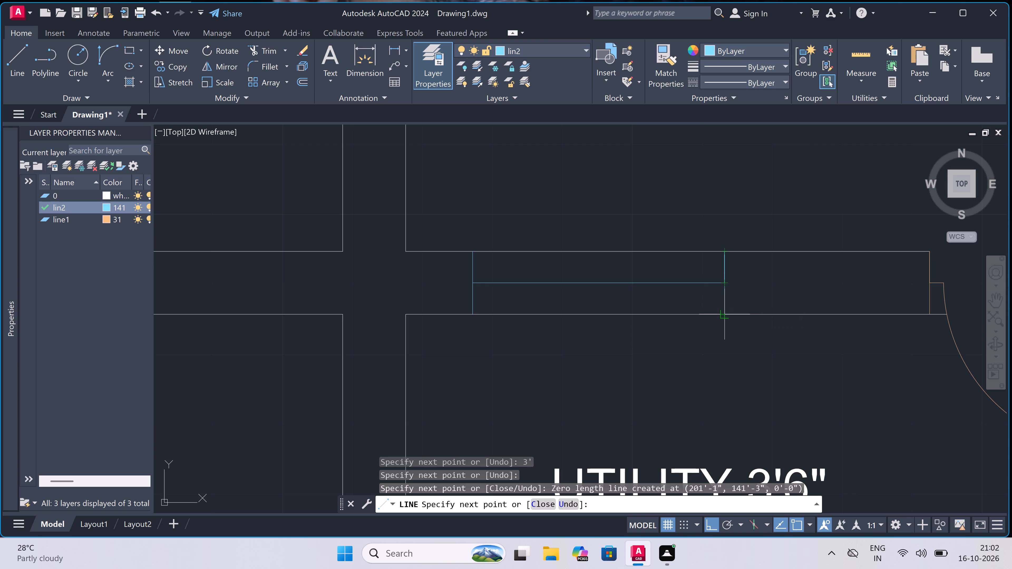
key(Escape)
Trim both wall lines between the window jambs in the right kitchen–utility wall.
text(tr)
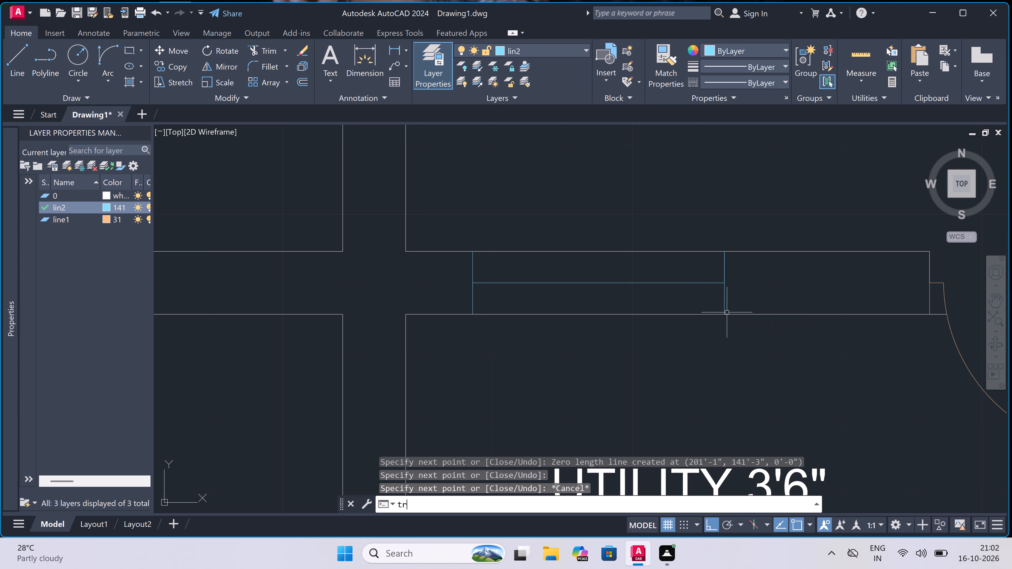
key(space)
click(613, 318)
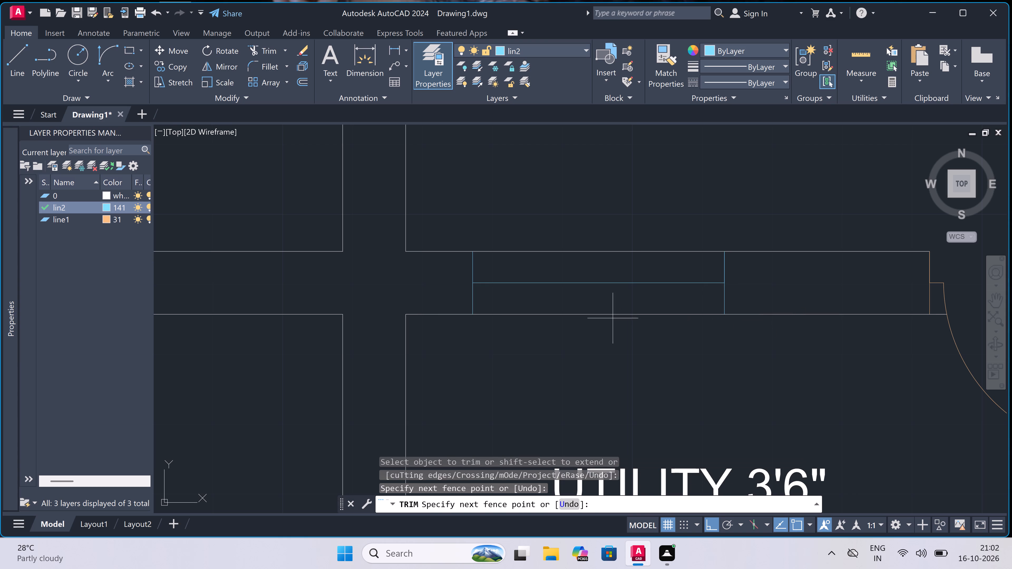
triple_click(609, 310)
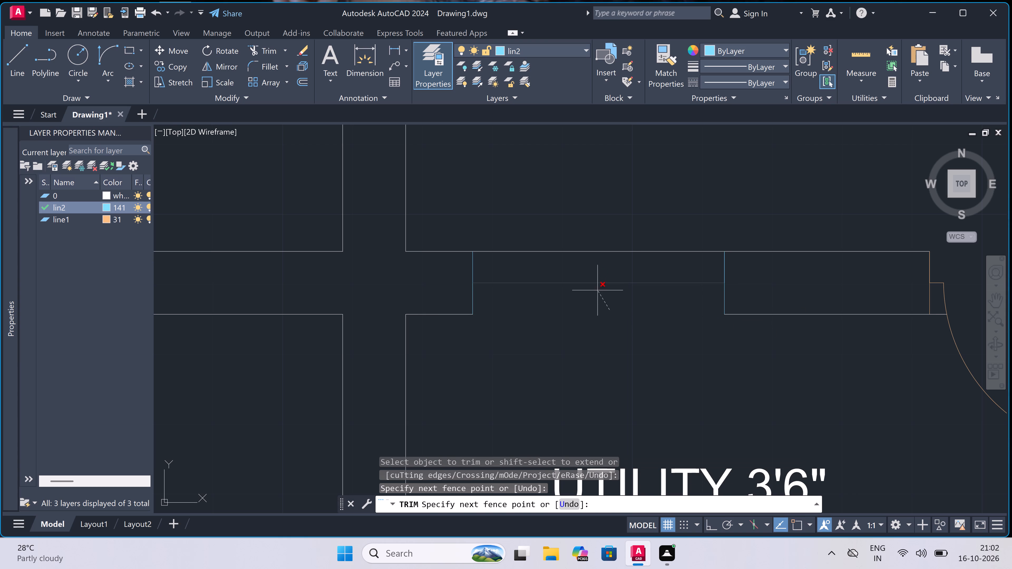
double_click(579, 324)
triple_click(565, 267)
double_click(571, 242)
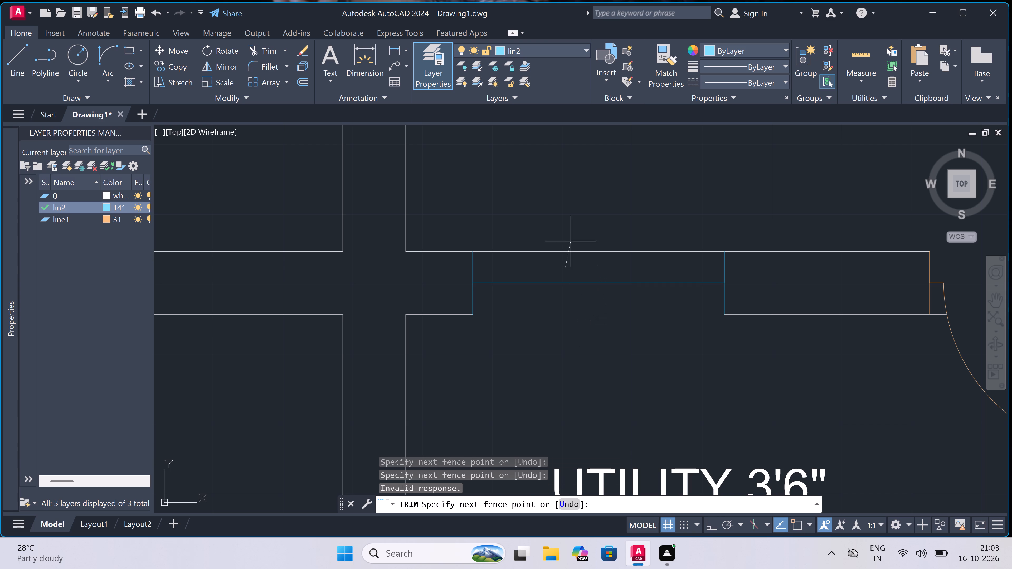
key(Escape)
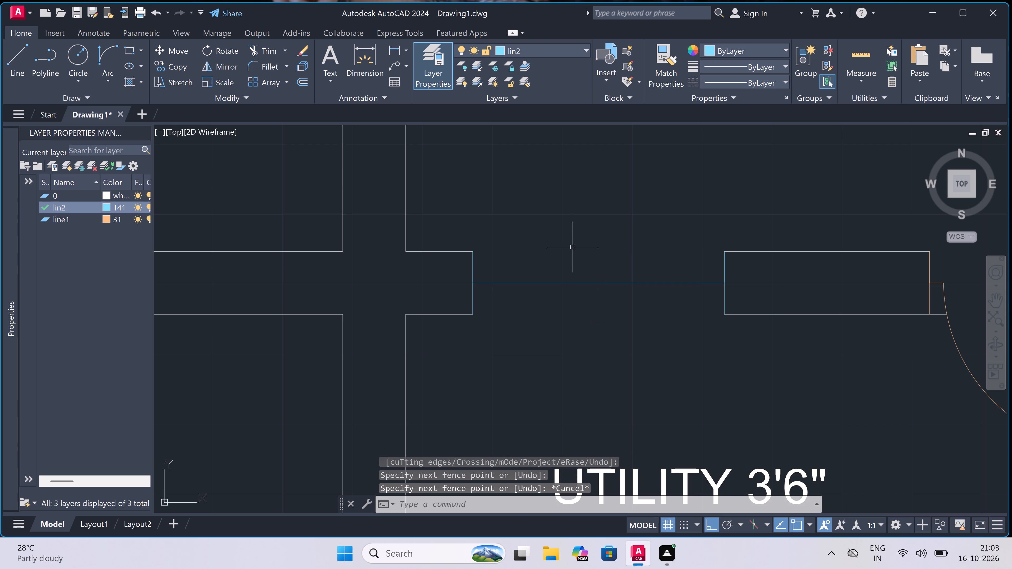
Draw window lines along both wall faces between the jambs of the right kitchen–utility window.
key(l)
key(space)
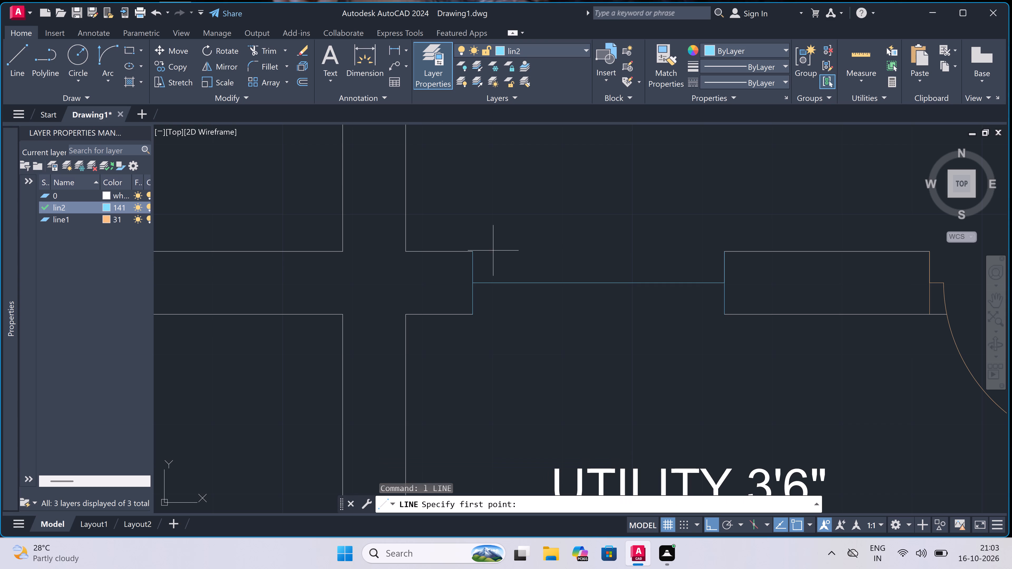
click(476, 249)
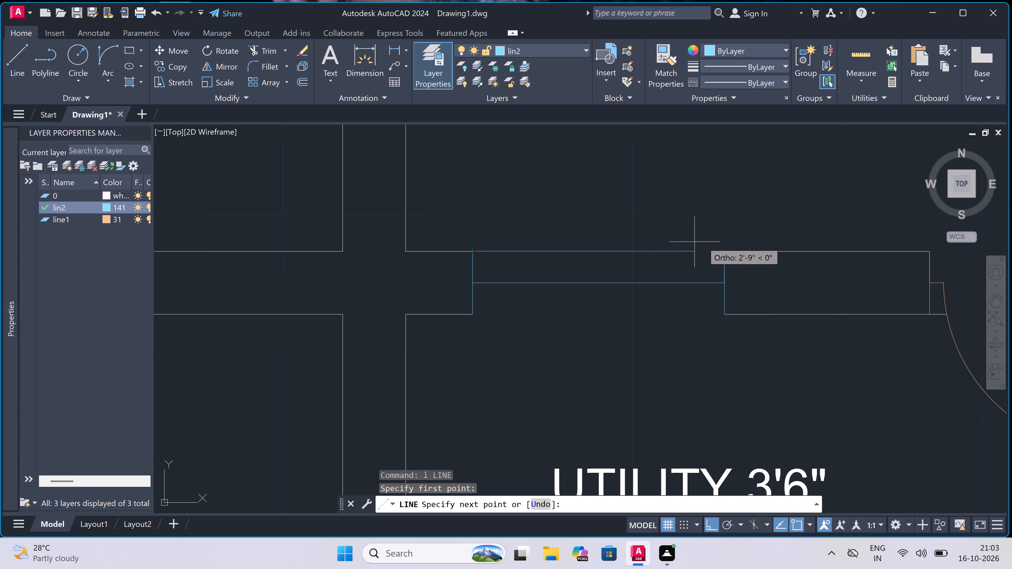
double_click(727, 250)
key(Escape)
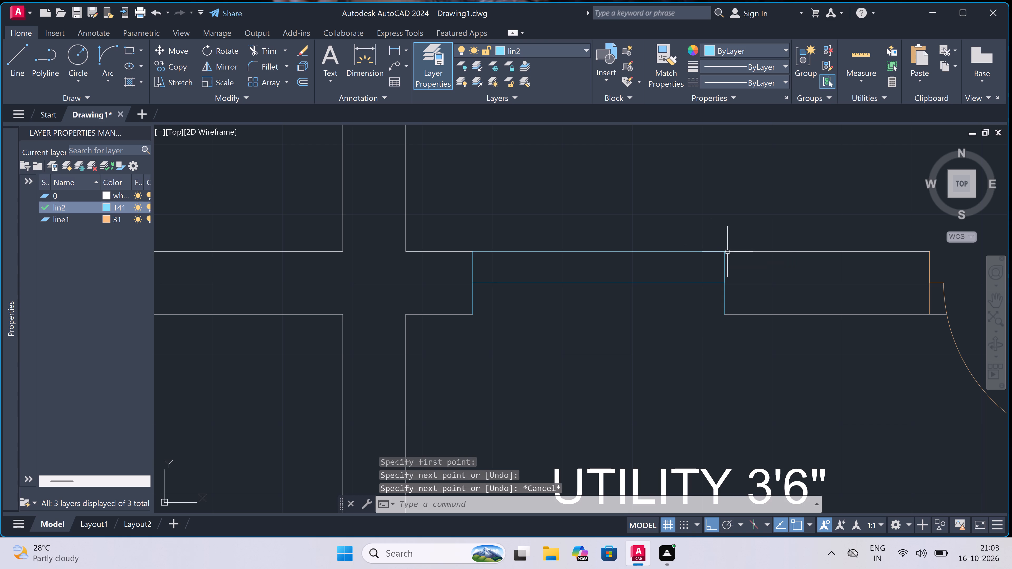
key(space)
click(725, 315)
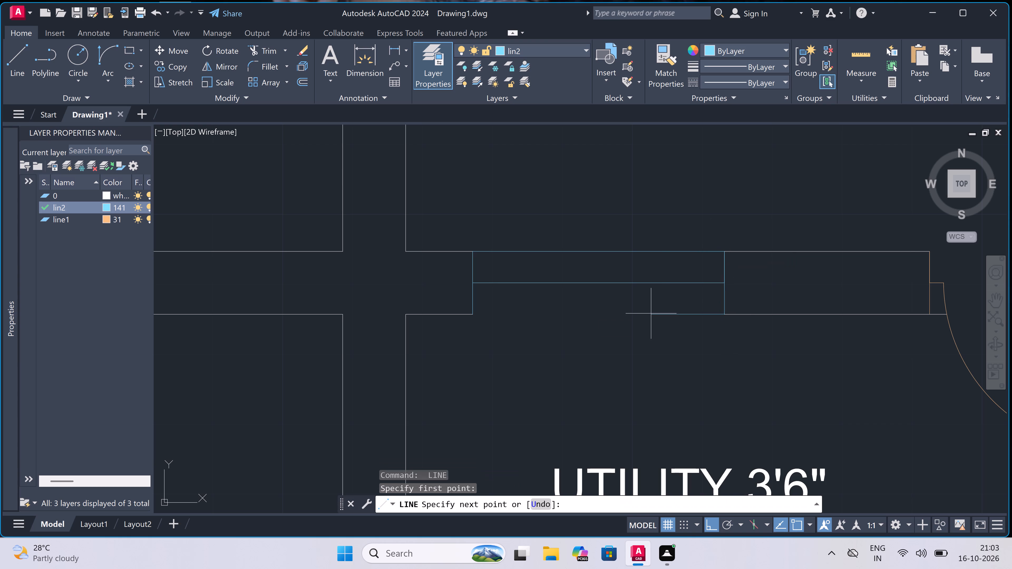
click(469, 315)
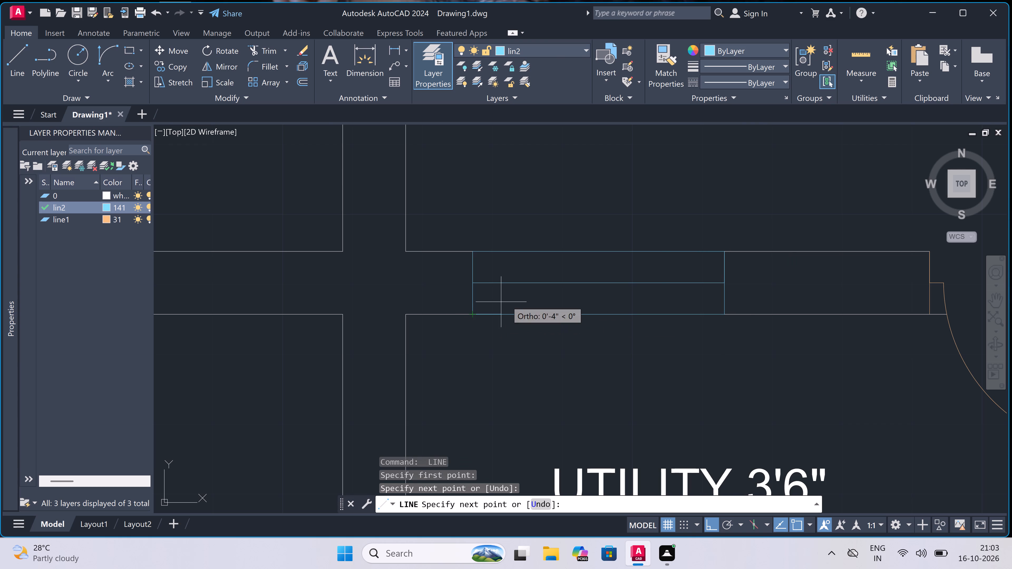
key(Escape)
In the left kitchen–utility wall, draw a jamb near the utility door, a 3' centre line from its midpoint, and the far jamb.
scroll(606, 283, down, 4)
key(space)
scroll(506, 283, up, 2)
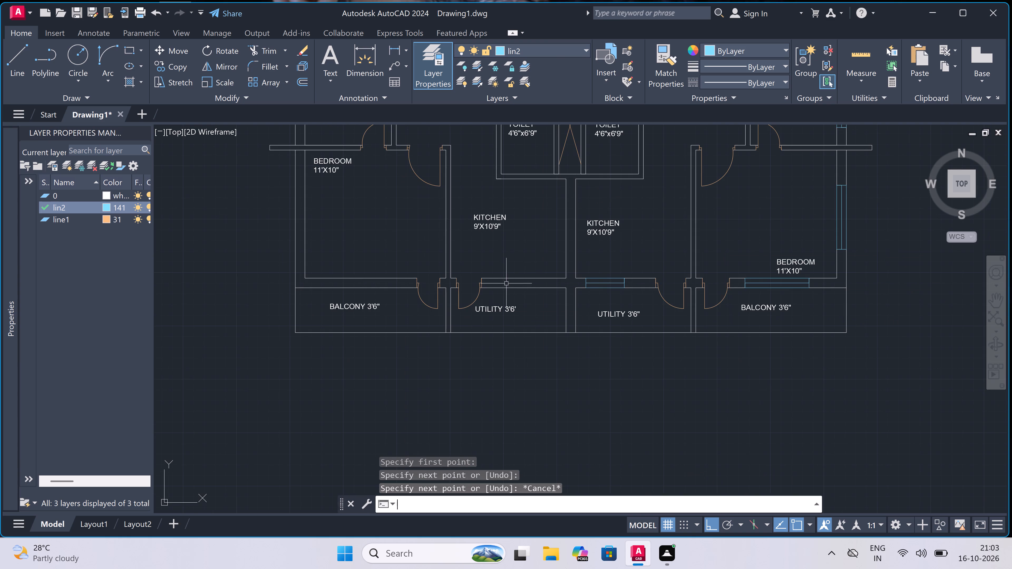
scroll(506, 283, up, 3)
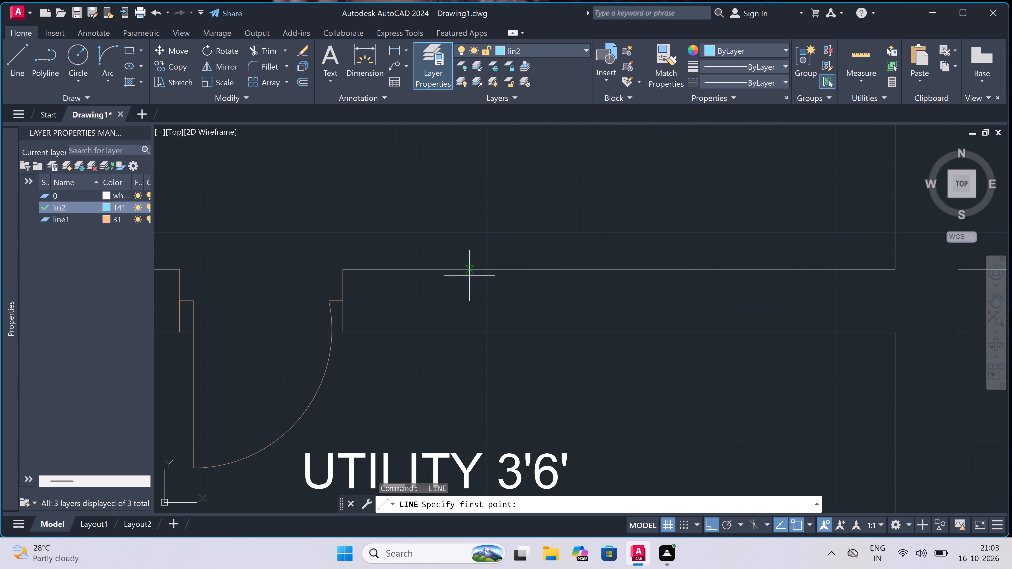
click(469, 271)
double_click(473, 332)
click(469, 293)
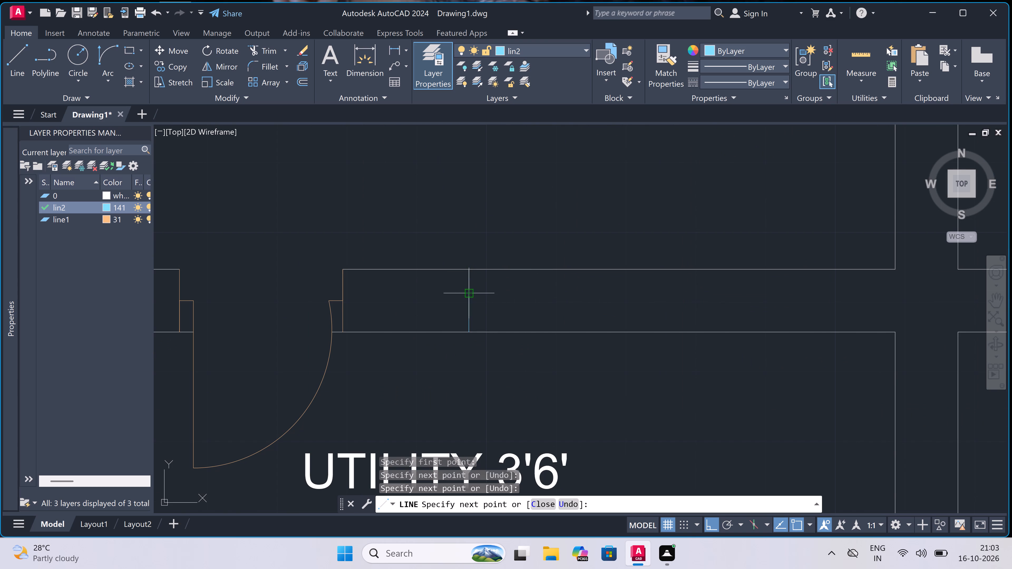
key(ctrl+z)
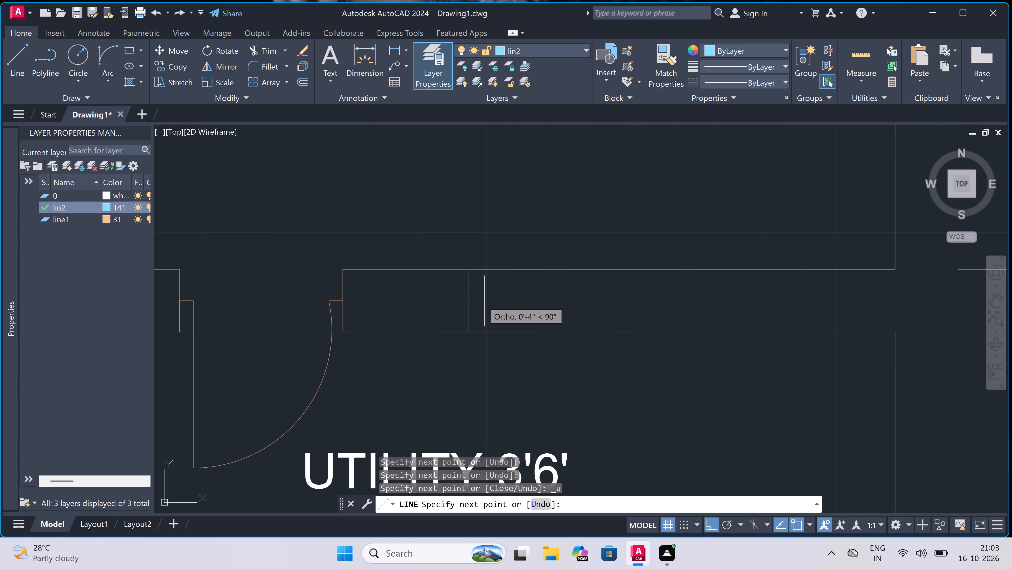
double_click(466, 304)
text(3')
key(space)
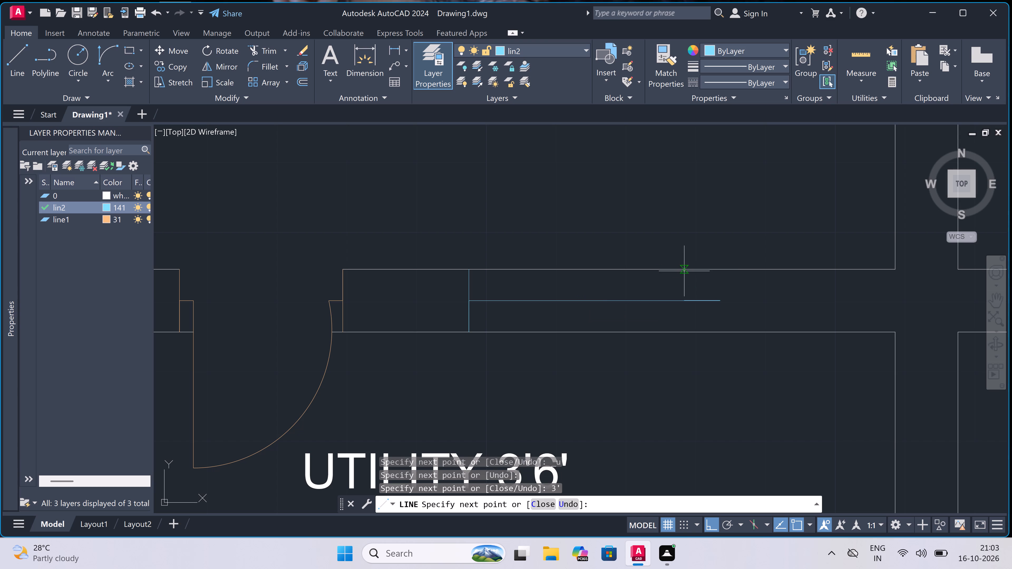
click(723, 270)
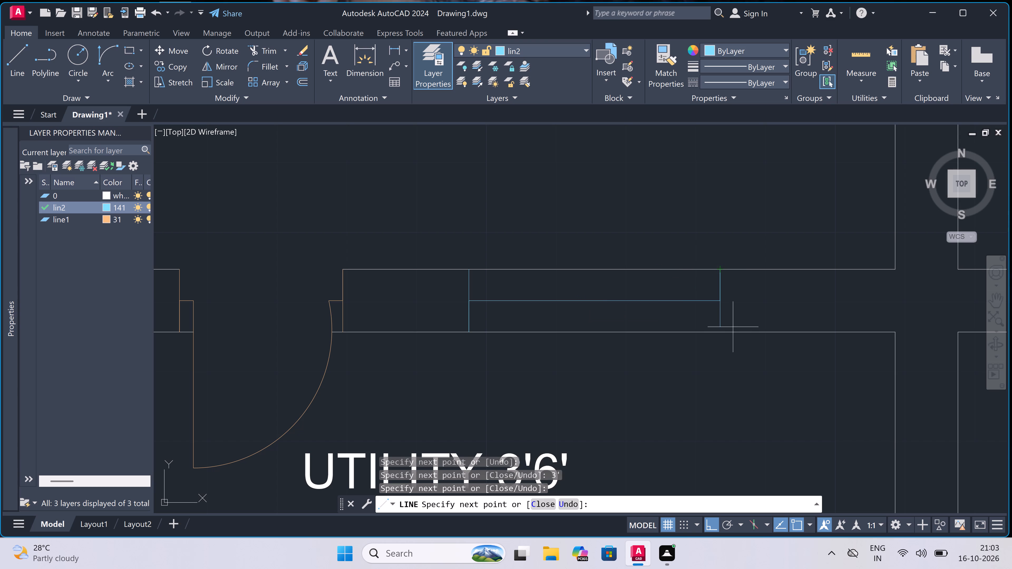
click(716, 333)
key(Escape)
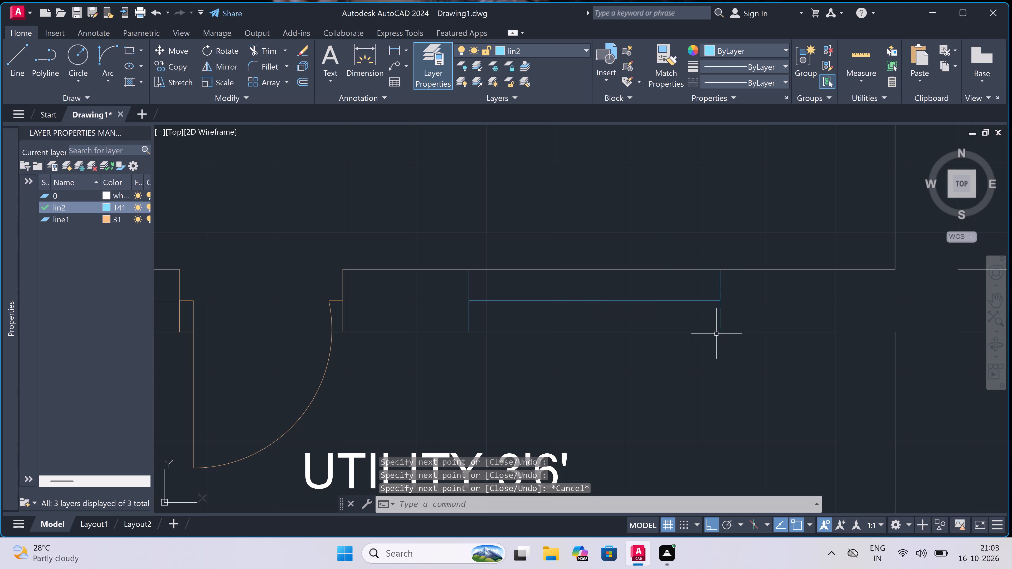
Trim both wall lines between the window jambs in the left kitchen–utility wall.
text(tr)
key(space)
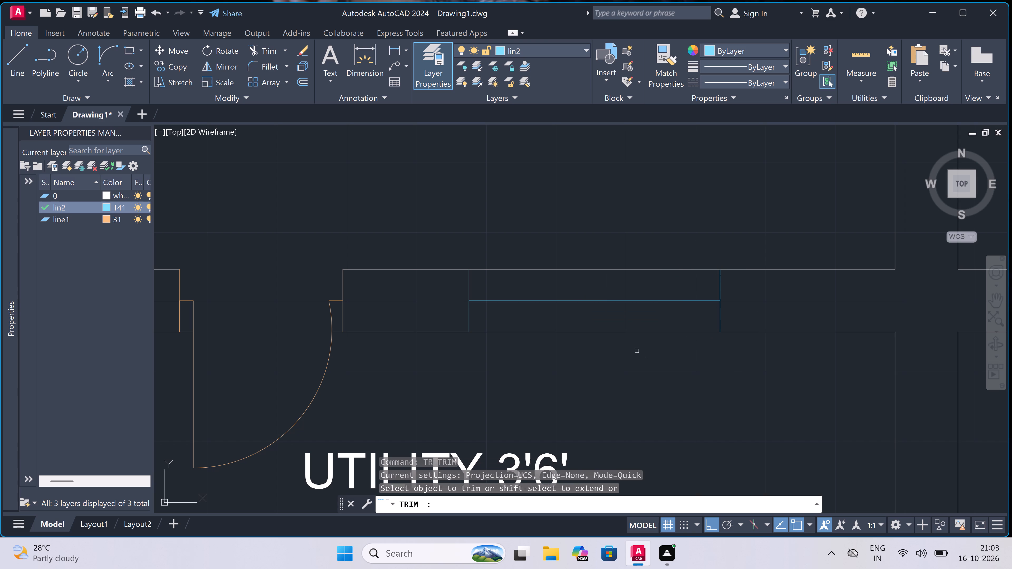
click(634, 350)
click(624, 330)
click(593, 282)
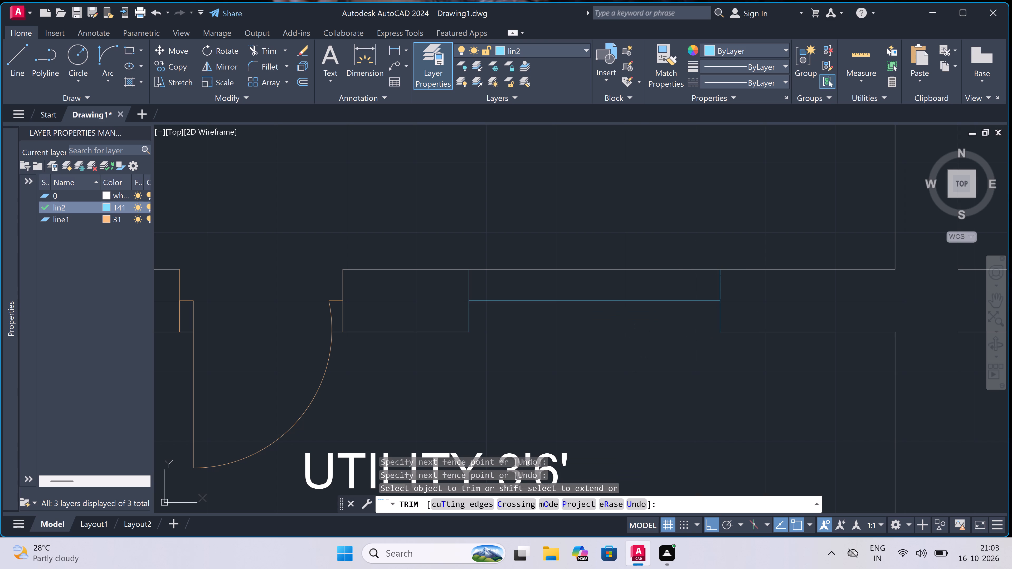
click(590, 260)
key(Escape)
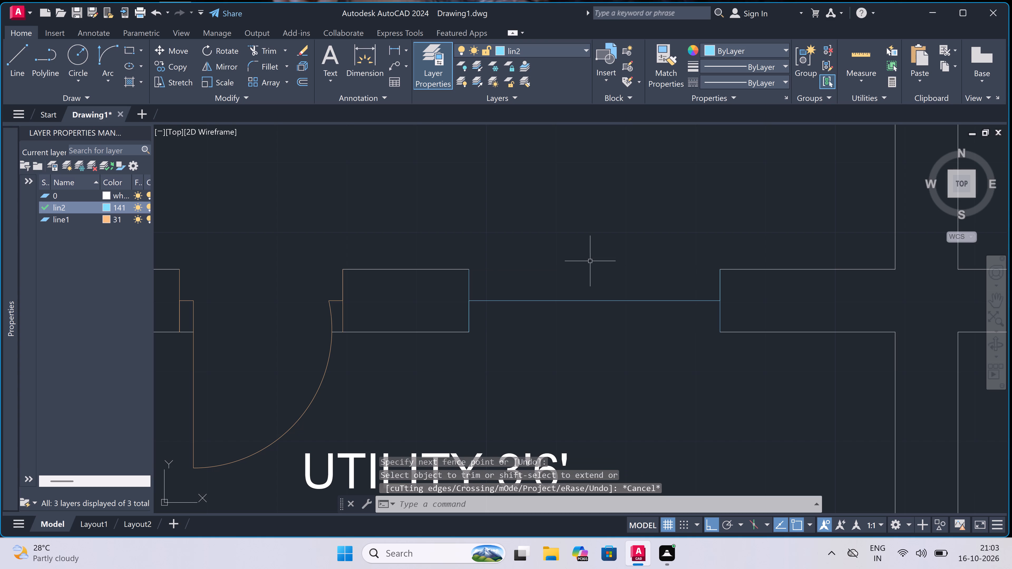
Draw window lines along both wall faces between the jambs of the left kitchen–utility window.
text(l)
key(space)
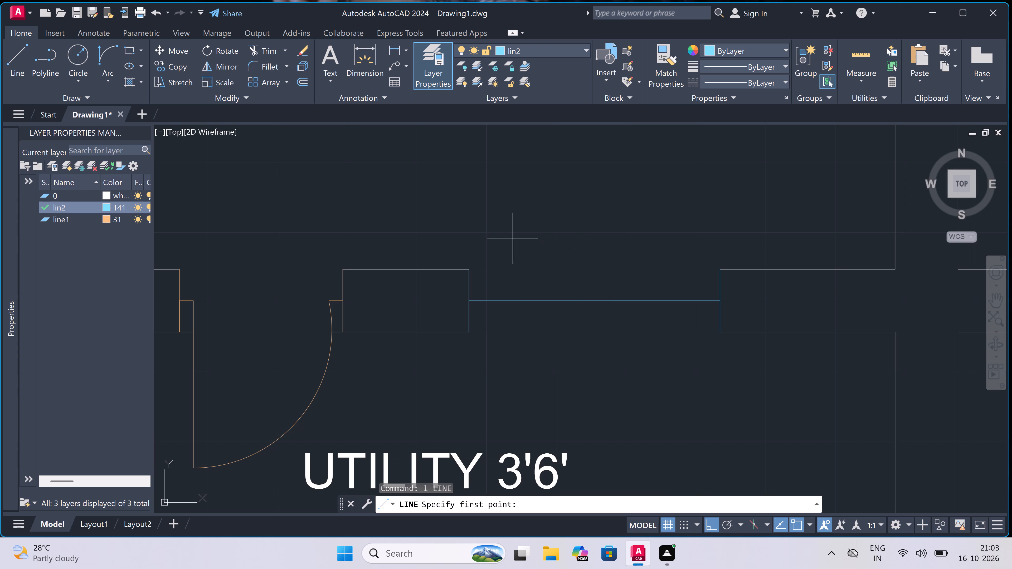
click(465, 268)
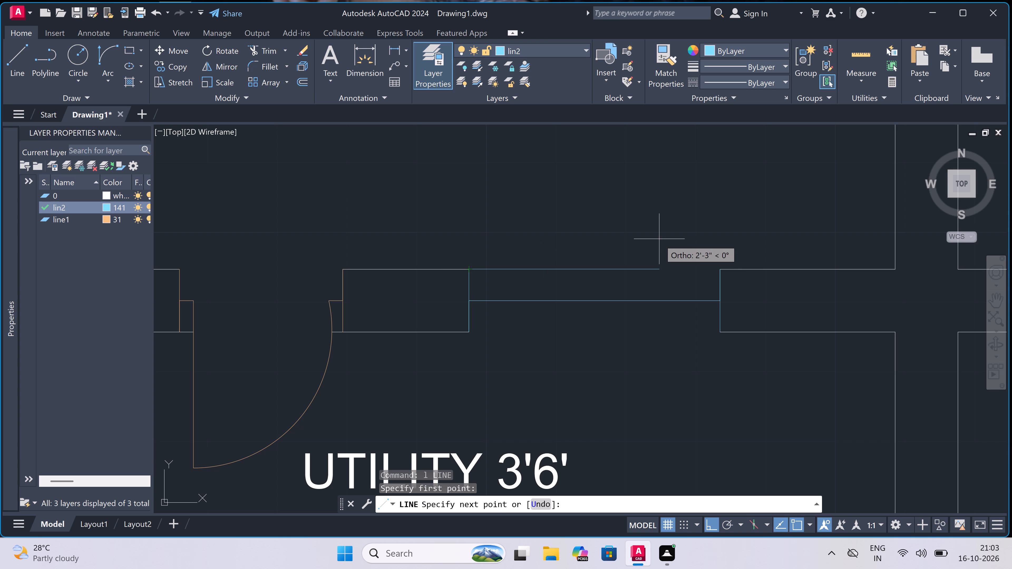
double_click(721, 268)
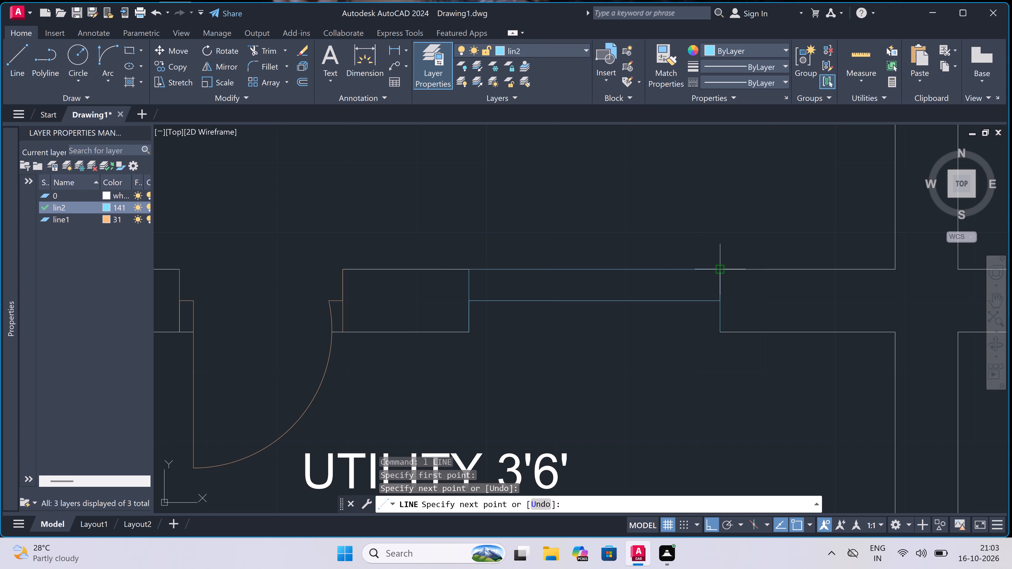
key(Escape)
key(space)
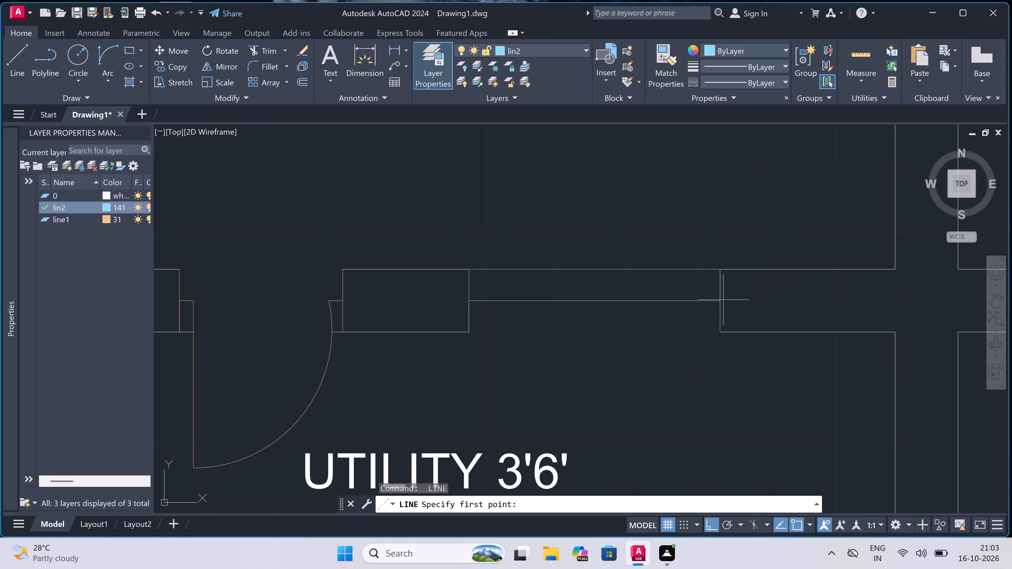
click(718, 332)
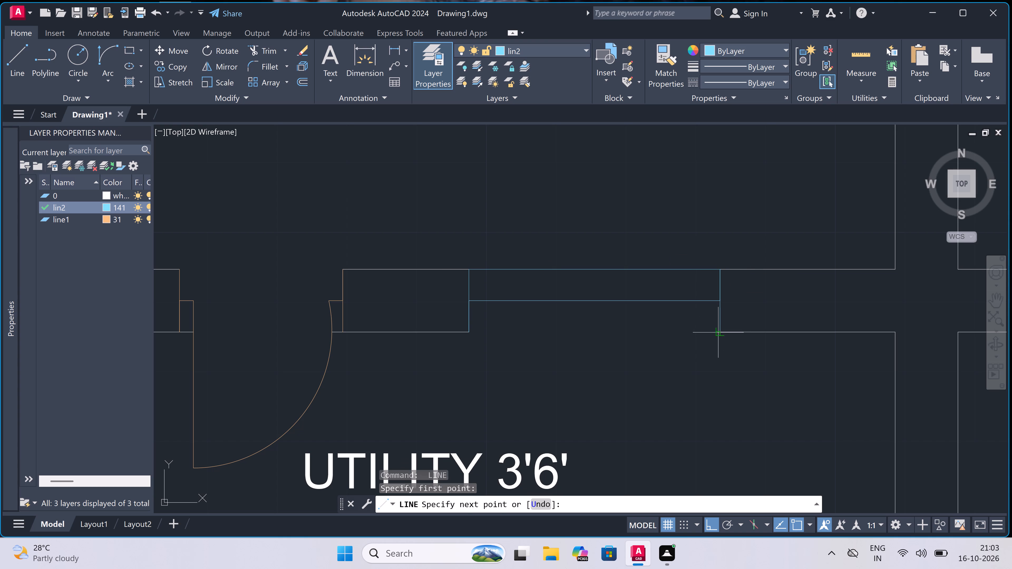
click(473, 331)
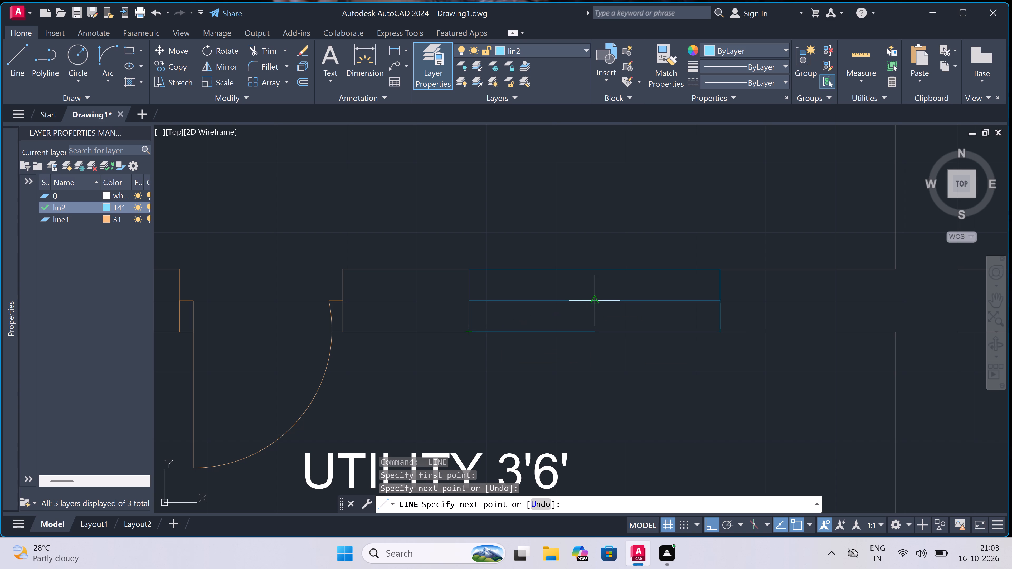
key(Escape)
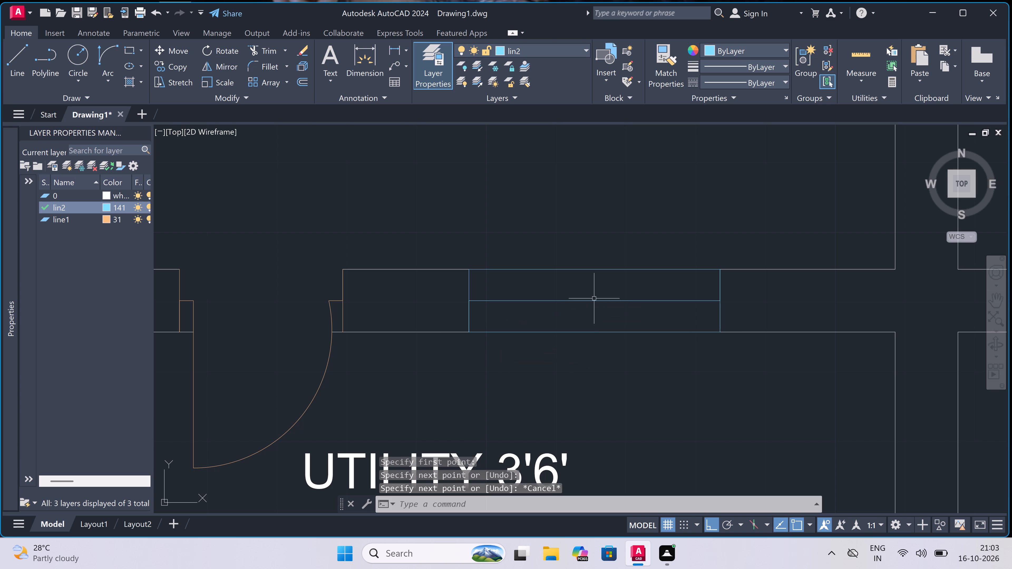
In the left bedroom–balcony wall, draw a jamb near the outer corner, a 5' centre line toward the balcony door, and the far jamb.
scroll(594, 298, down, 4)
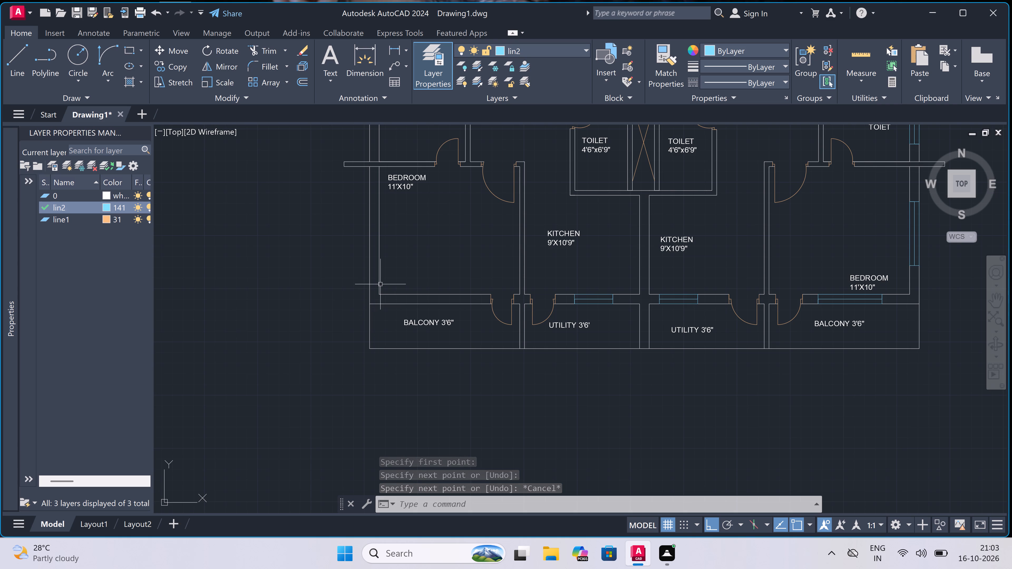
scroll(385, 287, up, 3)
key(space)
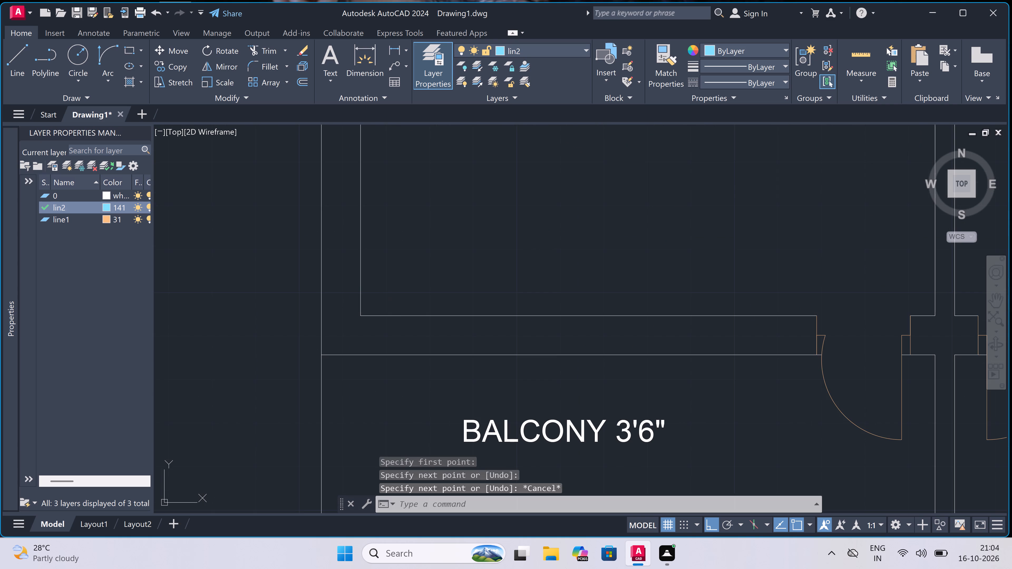
double_click(406, 317)
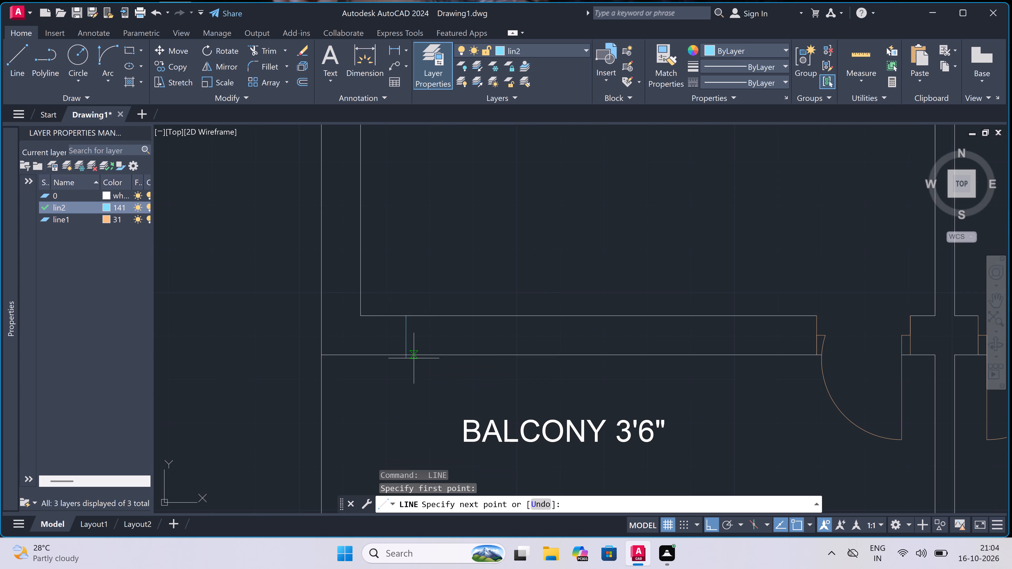
click(414, 358)
key(ctrl+z)
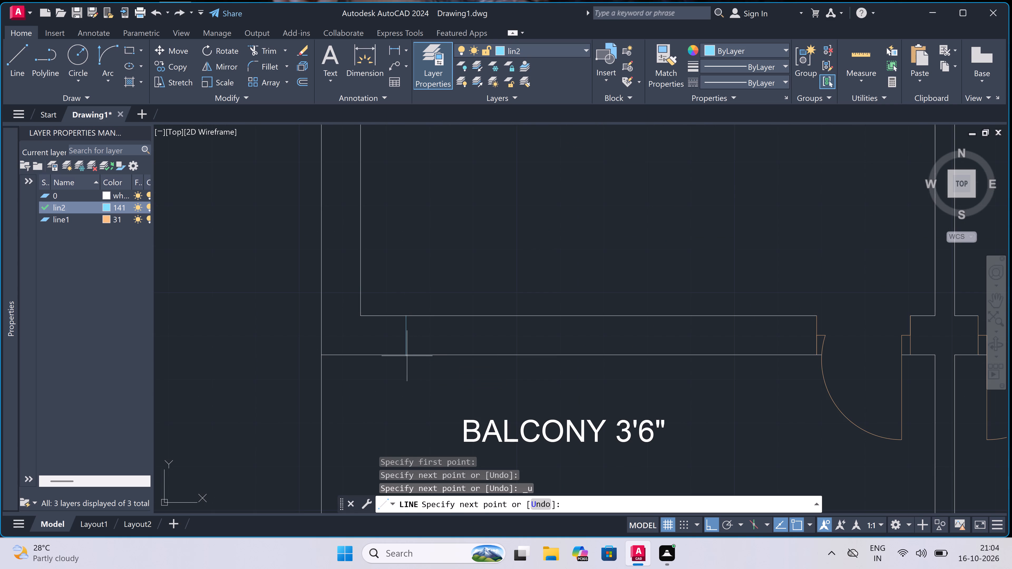
double_click(403, 354)
double_click(403, 334)
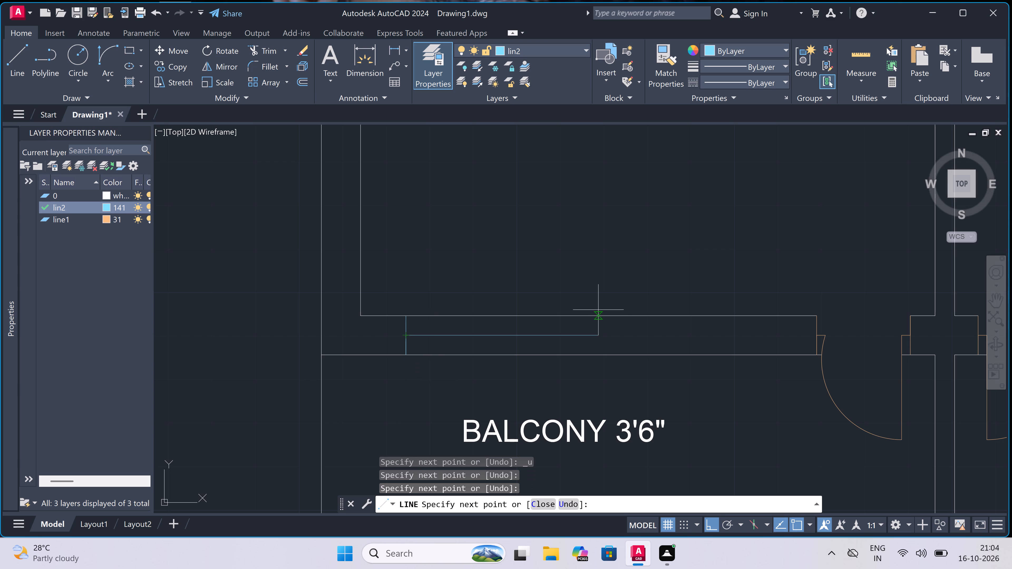
text(5')
key(space)
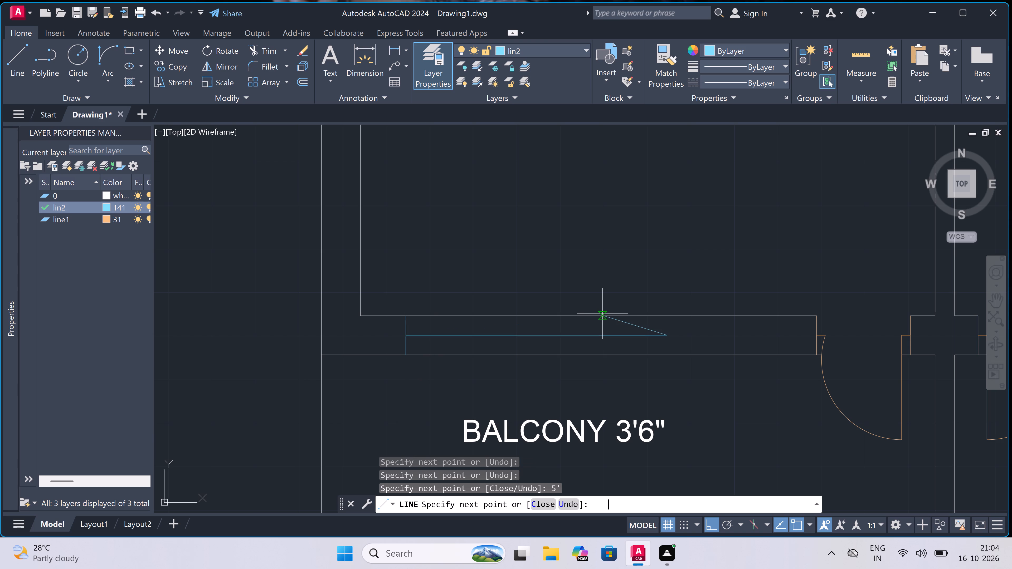
click(663, 318)
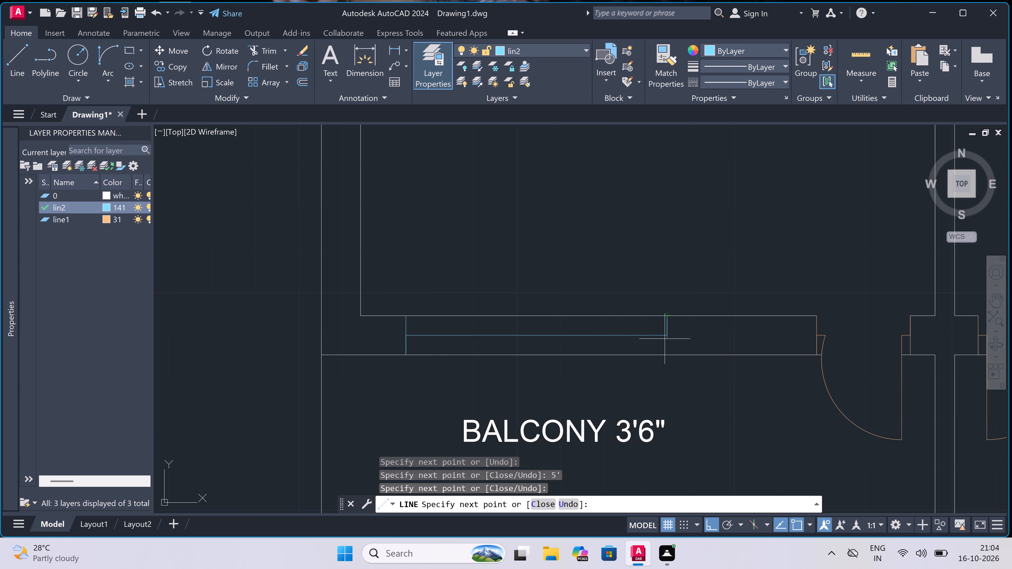
double_click(666, 353)
key(Escape)
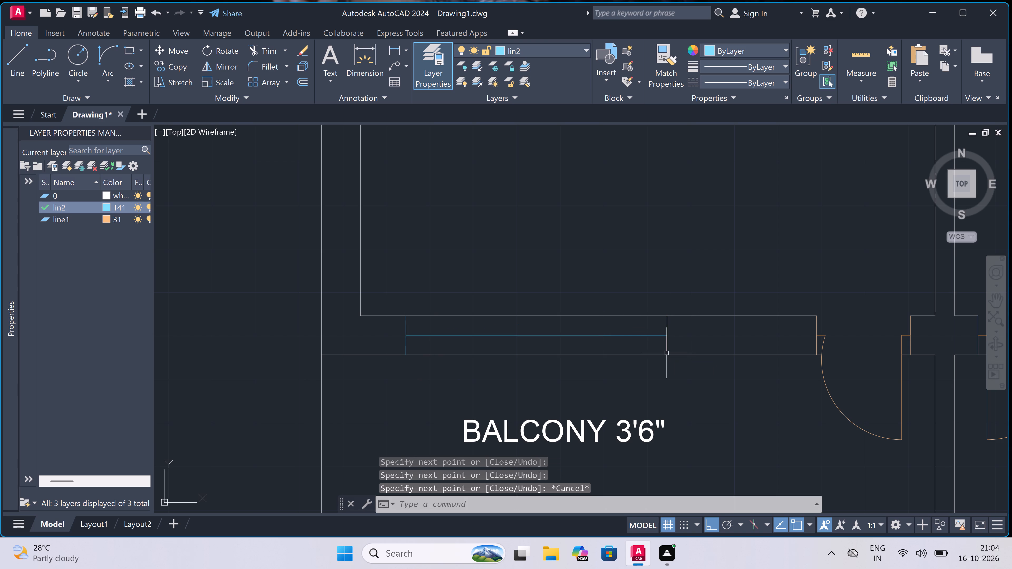
Trim both wall lines between the window jambs in the left bedroom–balcony wall.
text(tr)
key(space)
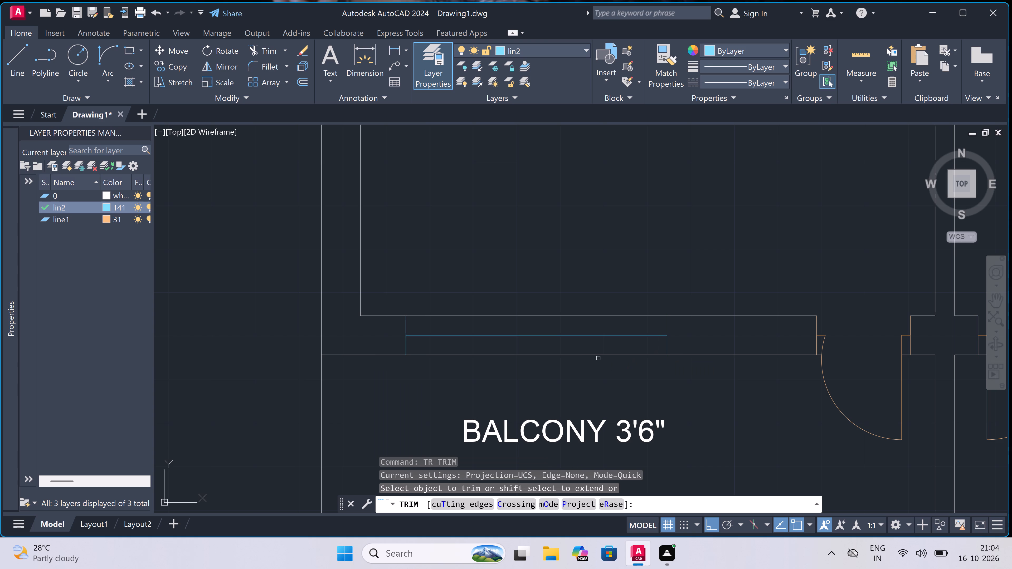
click(582, 350)
click(533, 381)
click(528, 333)
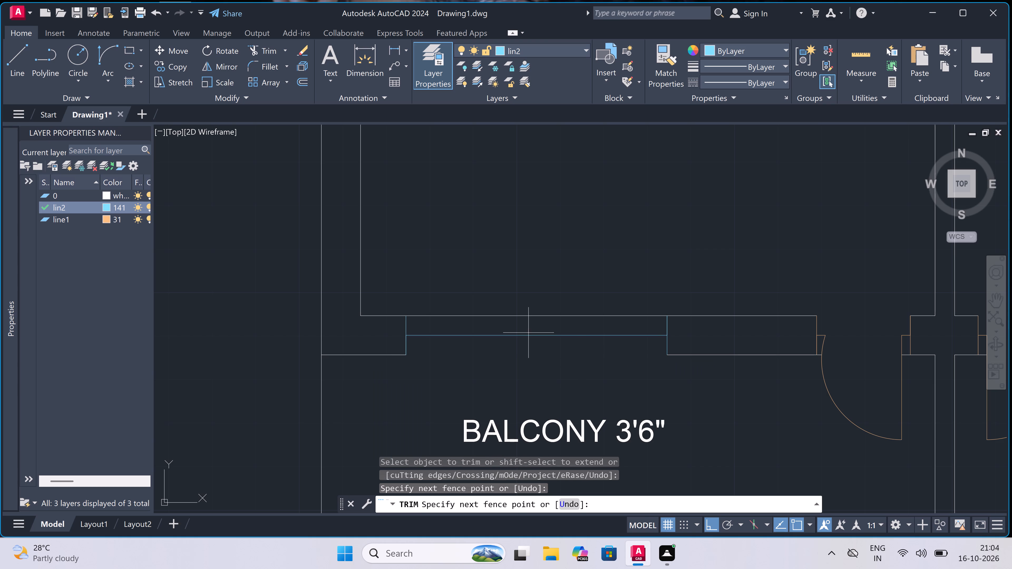
double_click(527, 303)
key(Escape)
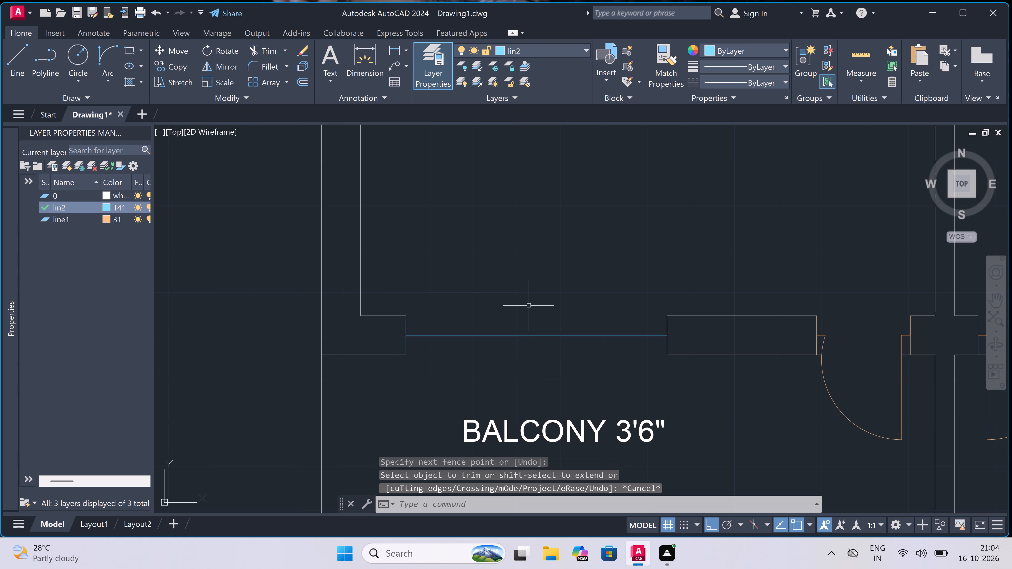
Draw window lines along both wall faces between the jambs of the left bedroom–balcony window.
key(l)
key(space)
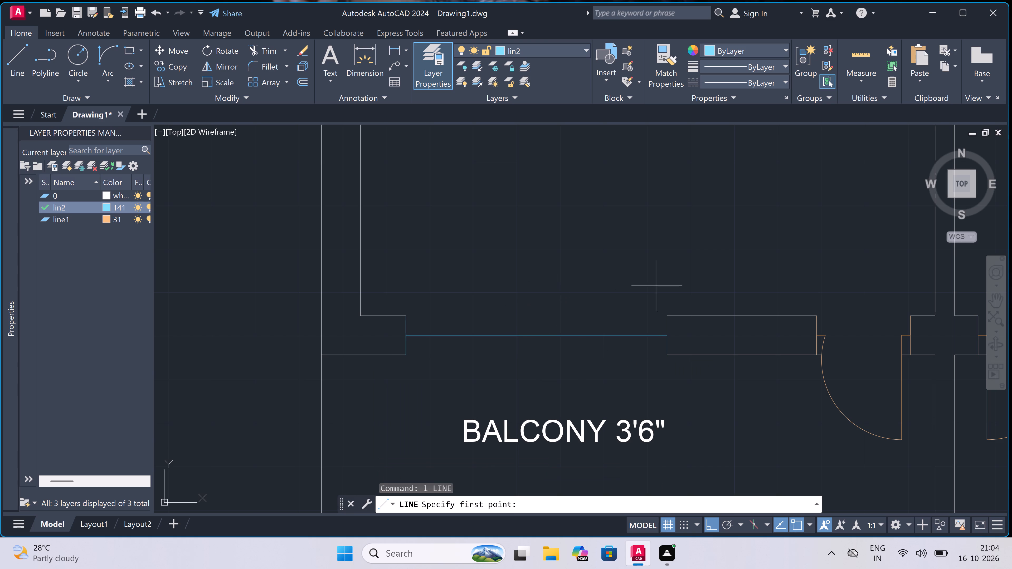
click(666, 312)
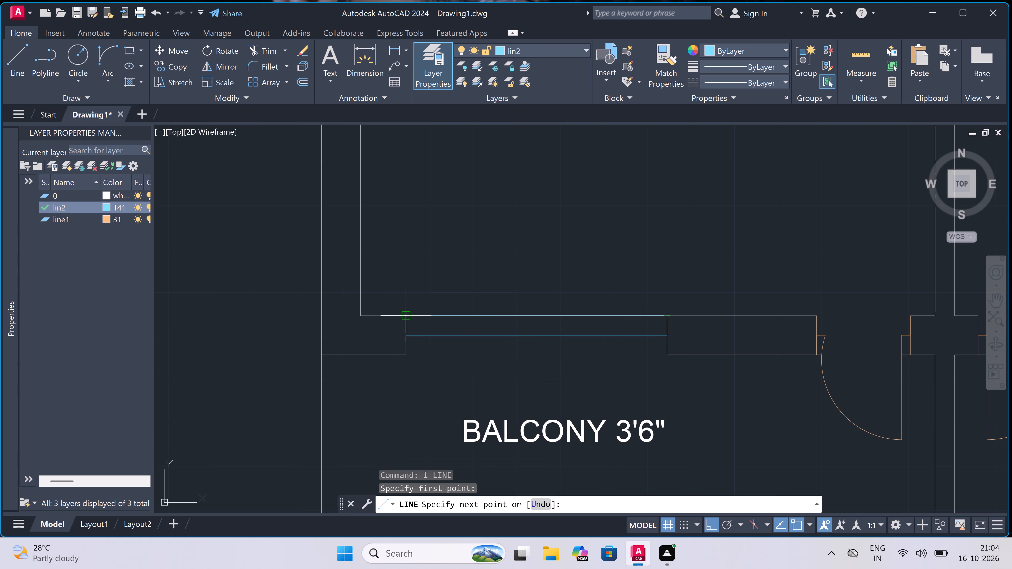
triple_click(403, 315)
key(Escape)
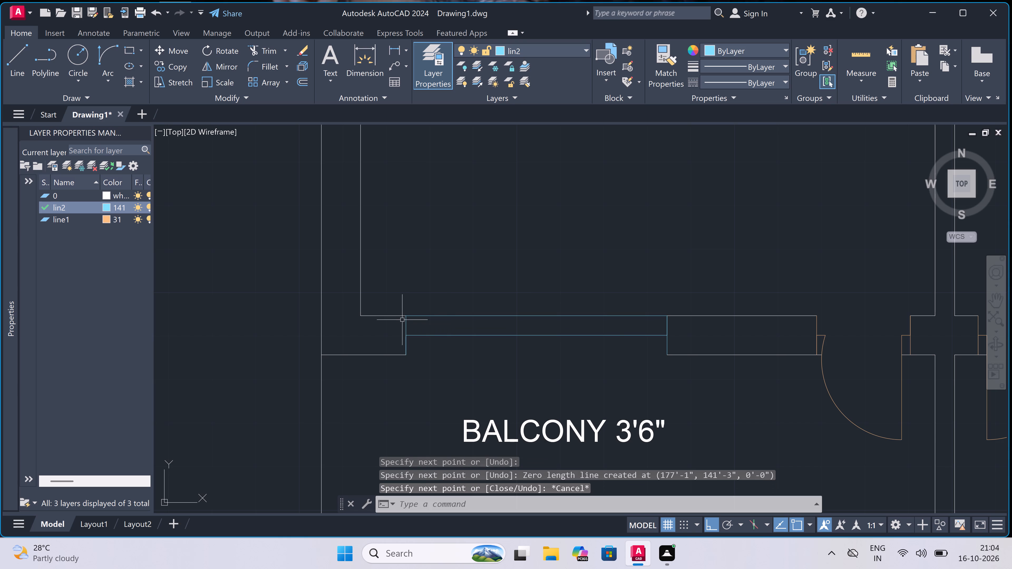
key(space)
double_click(403, 353)
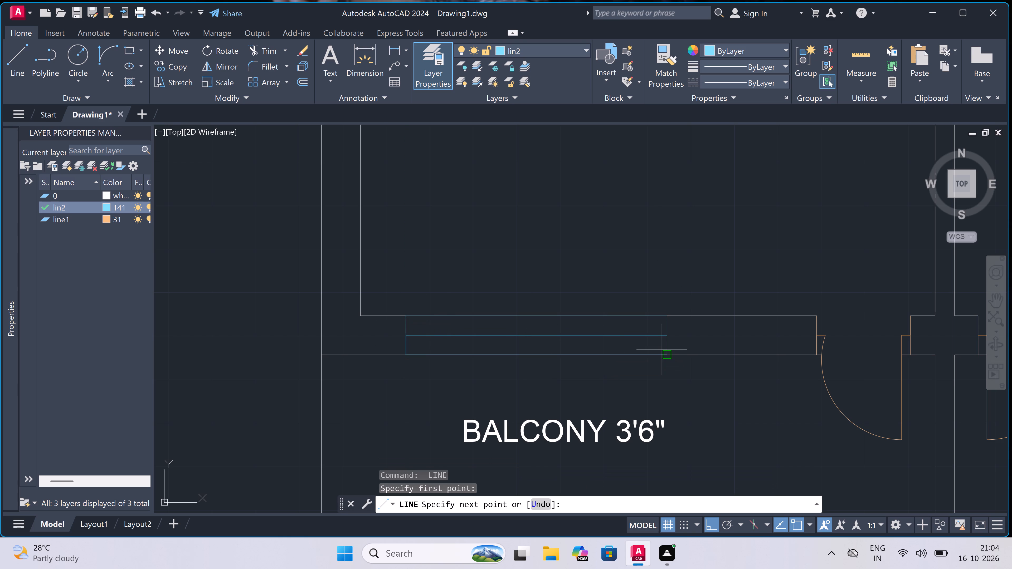
double_click(666, 354)
key(Escape)
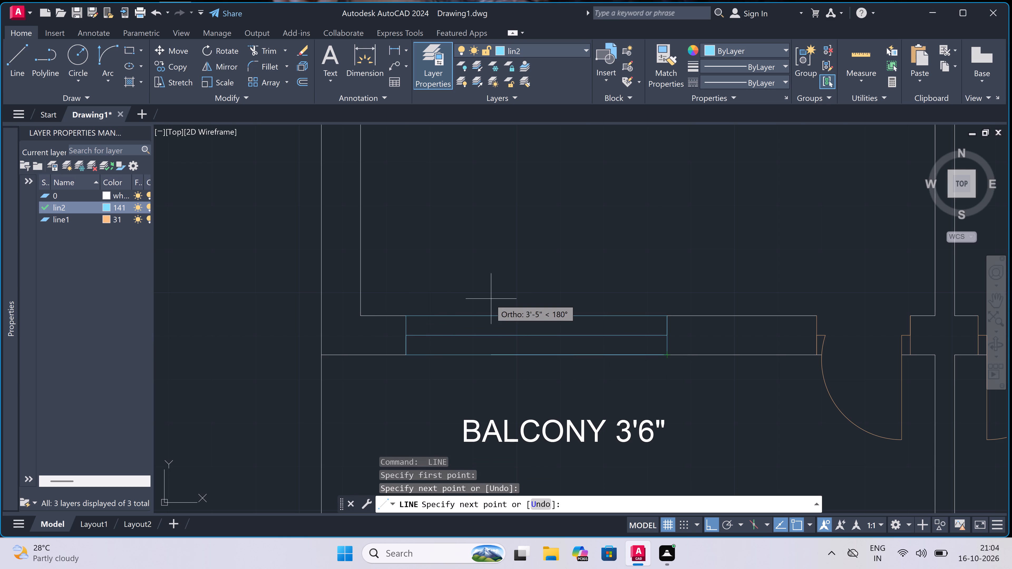
In the outer wall of the lower-left 6'9"x4'6" toilet, draw a jamb, a 2' centre line up the wall, and the far jamb.
scroll(435, 322, down, 6)
scroll(425, 273, up, 1)
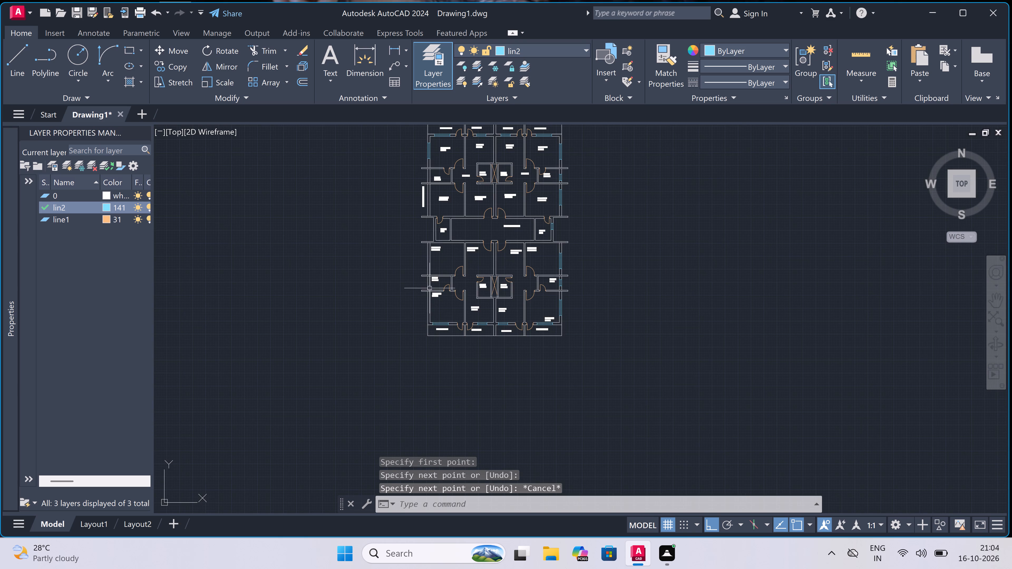
scroll(425, 273, up, 3)
scroll(425, 275, down, 2)
scroll(433, 301, up, 4)
key(space)
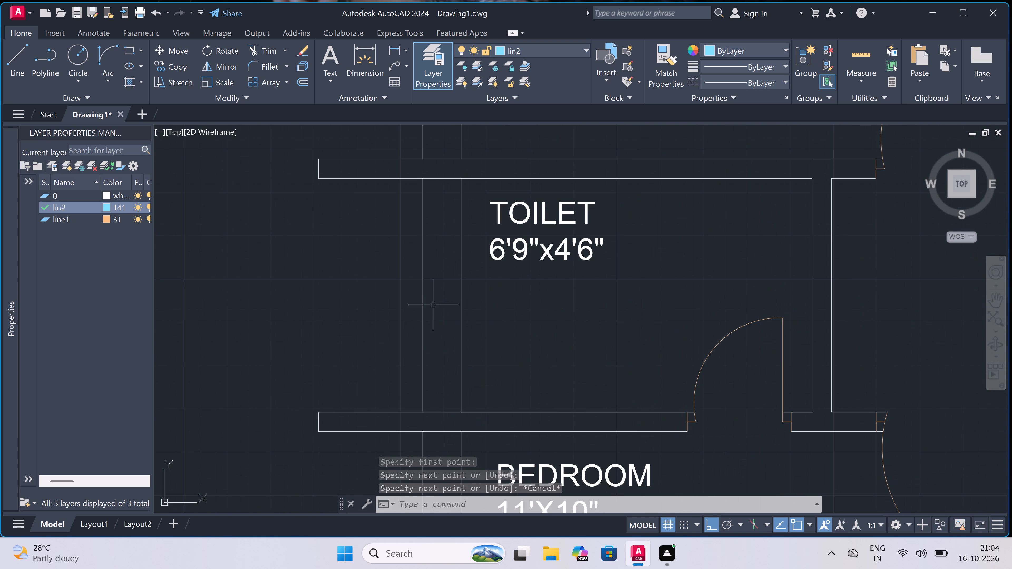
double_click(421, 349)
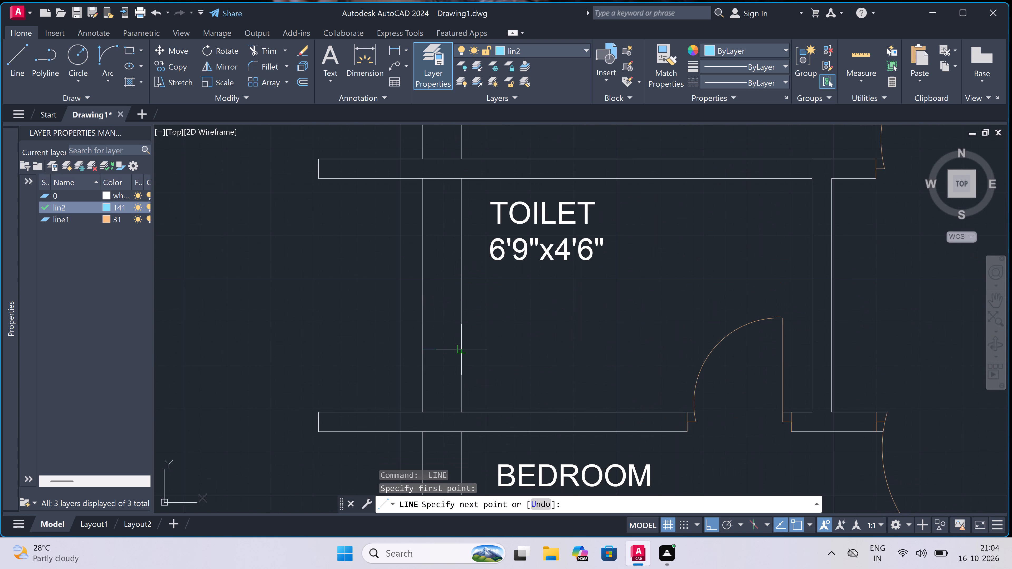
click(461, 349)
click(440, 349)
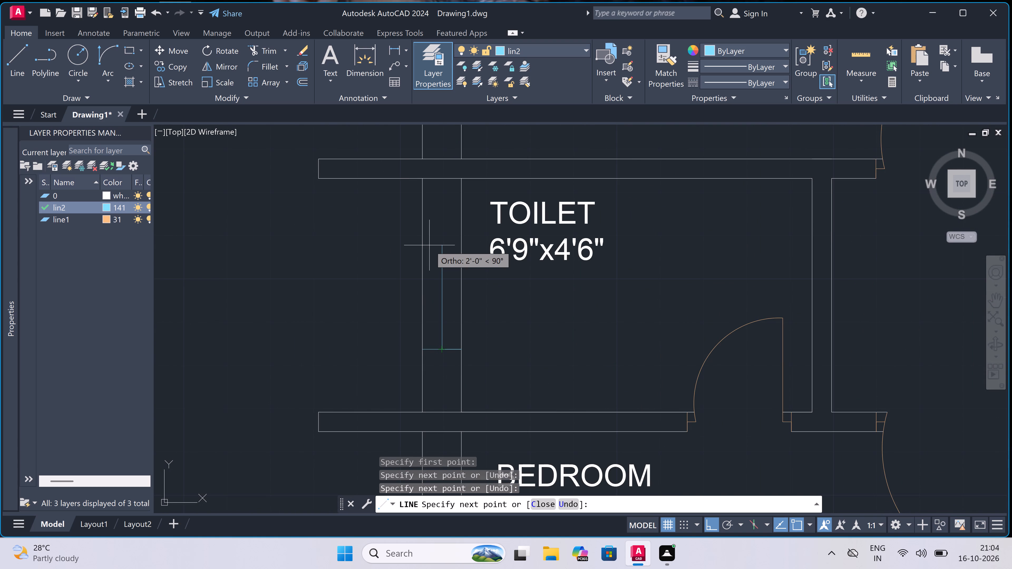
text(2')
key(space)
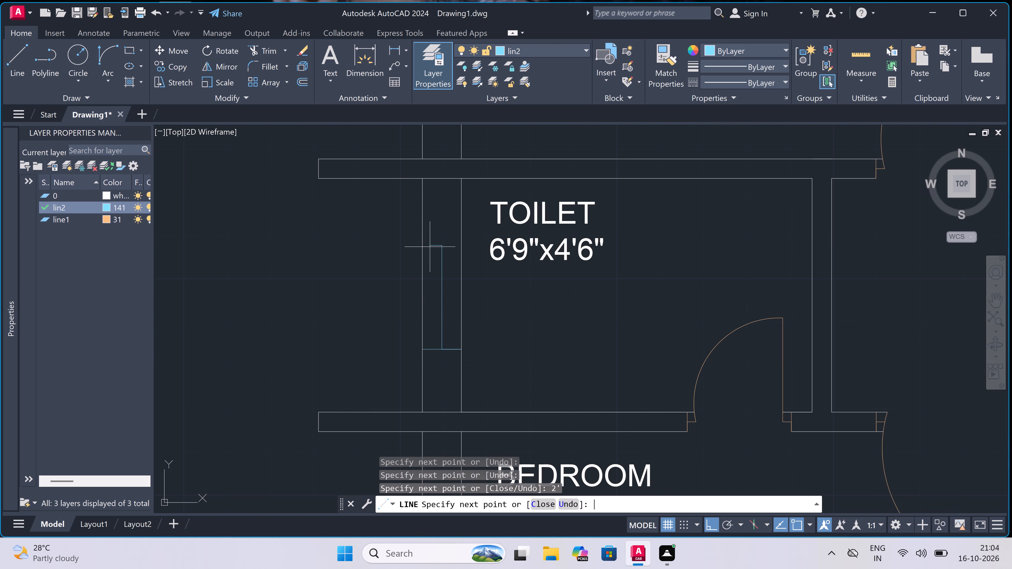
scroll(430, 247, up, 2)
click(413, 238)
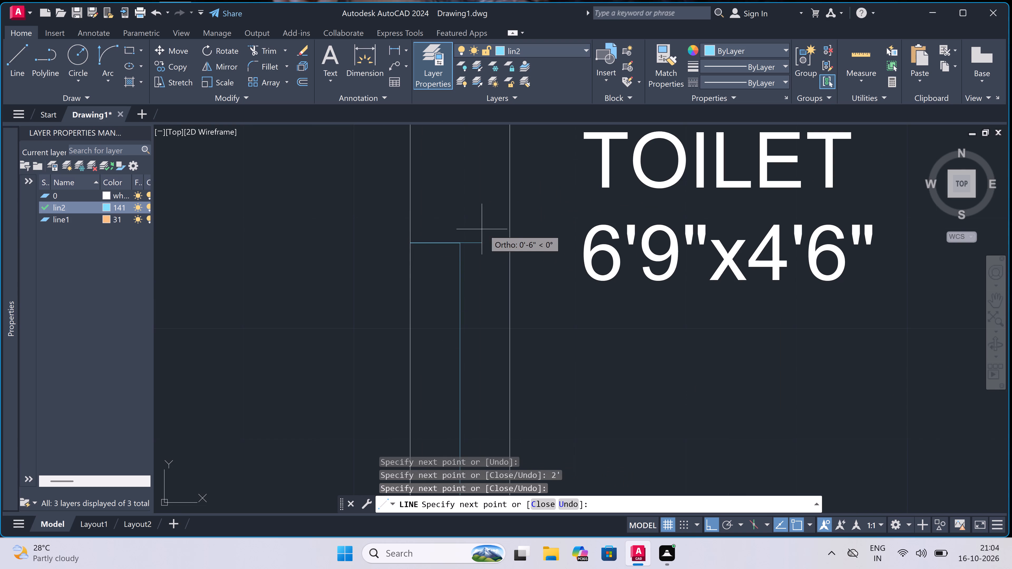
click(511, 236)
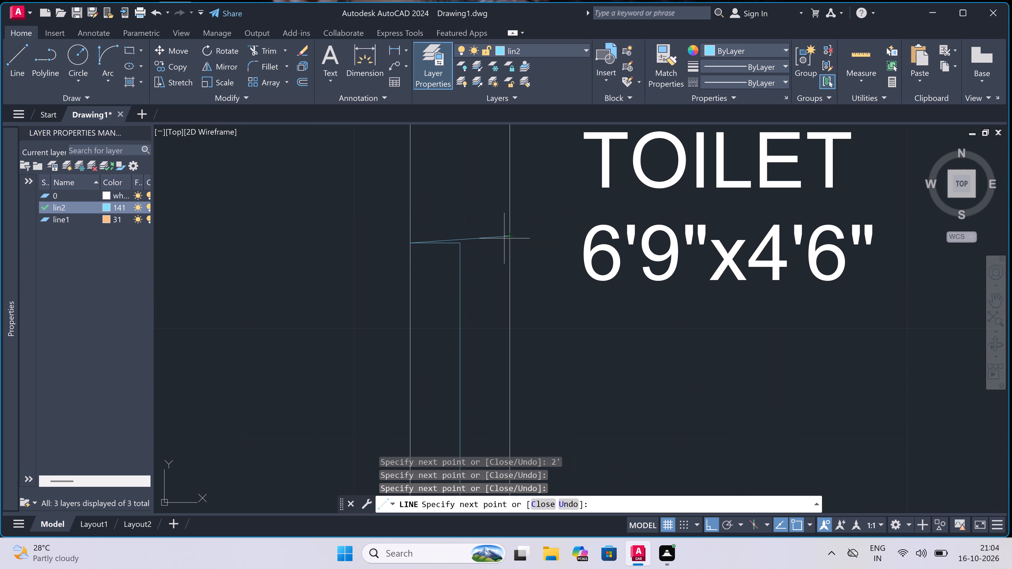
scroll(503, 238, up, 2)
key(ctrl+z)
scroll(503, 238, up, 3)
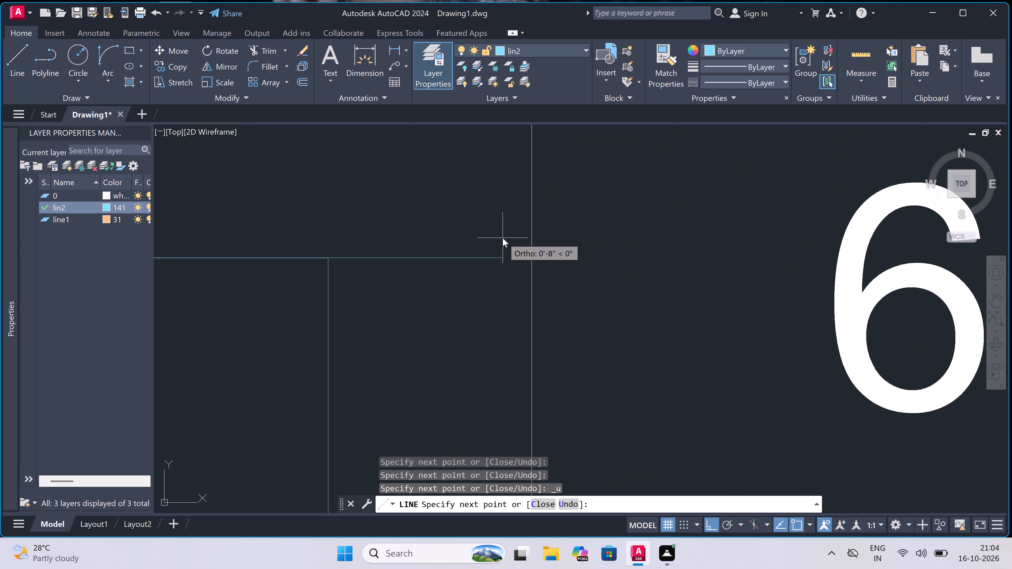
click(533, 257)
key(Escape)
Trim both wall lines between the window jambs in the lower-left toilet's outer wall.
scroll(533, 257, down, 2)
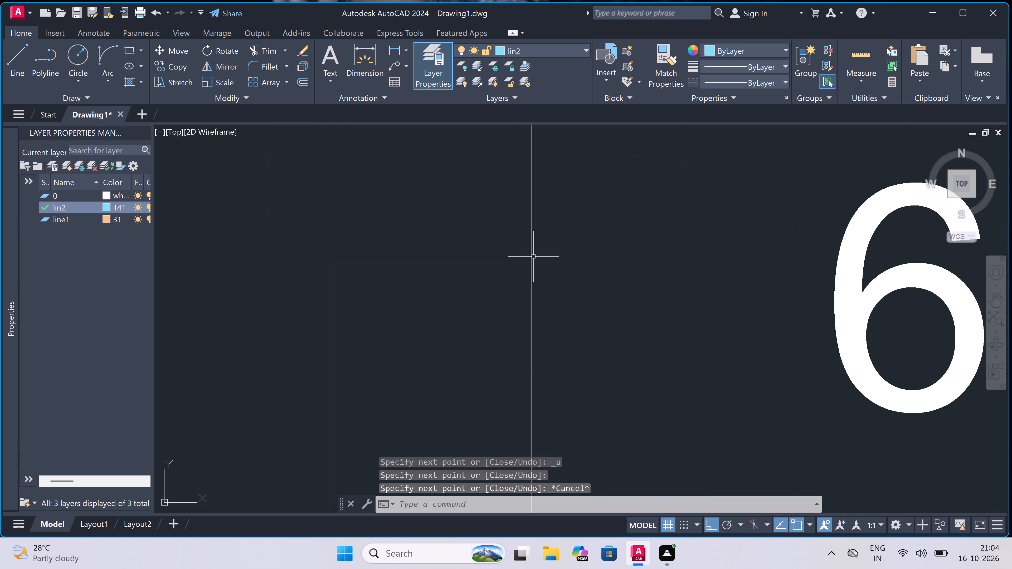
scroll(533, 257, down, 6)
scroll(536, 287, up, 2)
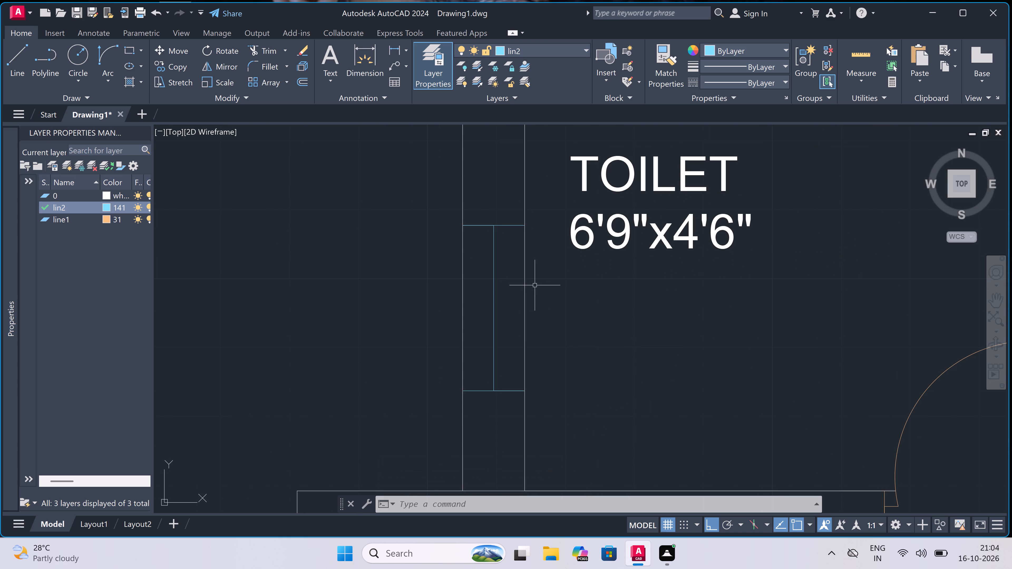
text(tr)
key(space)
click(529, 291)
click(523, 298)
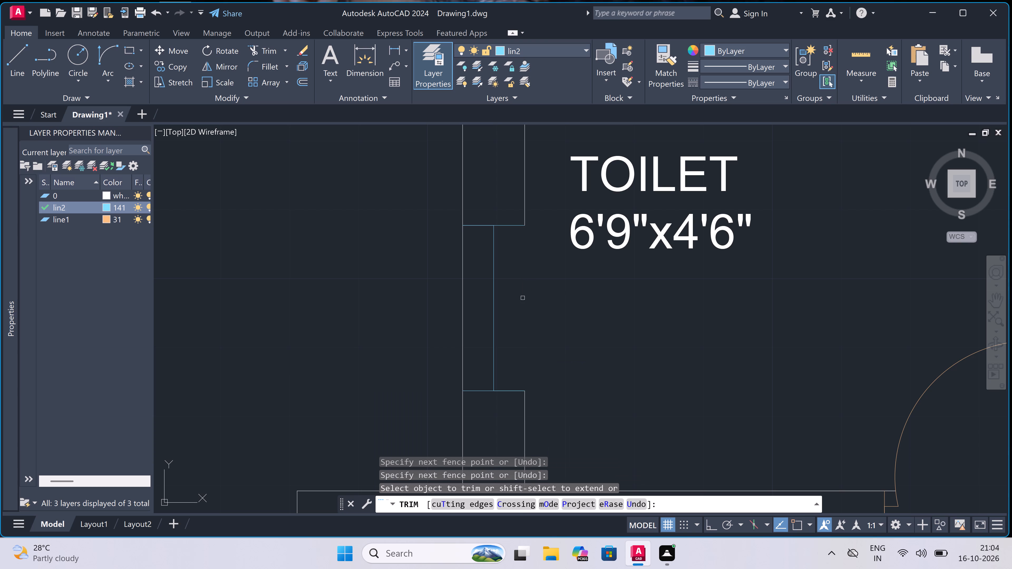
click(480, 300)
click(351, 327)
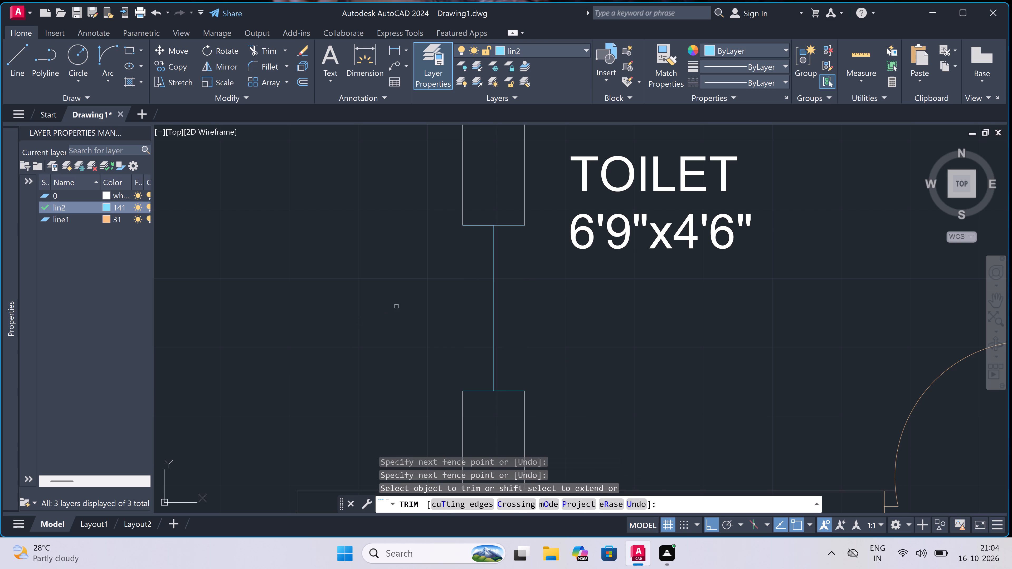
key(Escape)
Draw window lines along both wall faces between the jambs of the lower-left toilet window.
key(l)
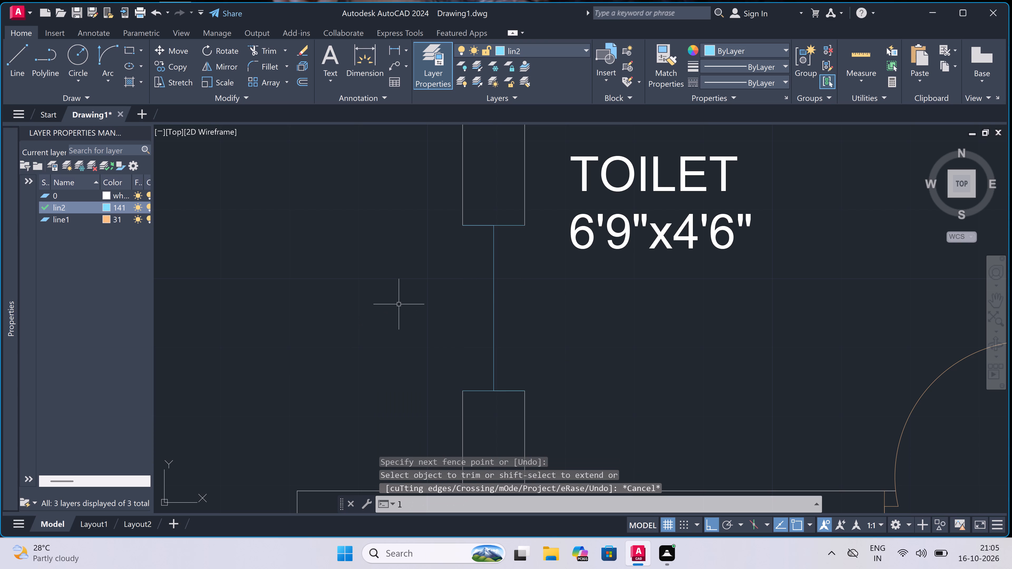
key(space)
click(458, 221)
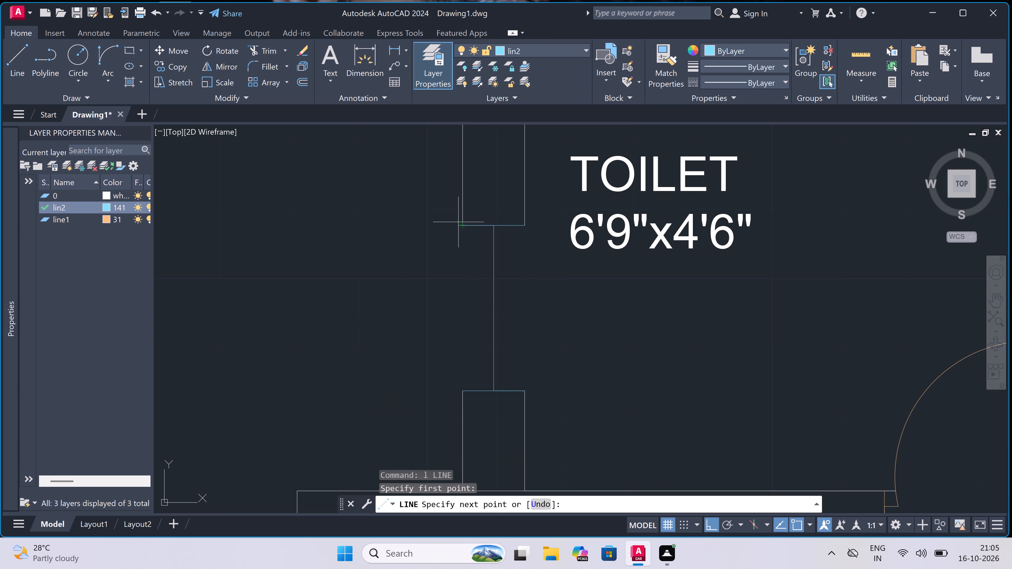
click(462, 389)
key(Escape)
key(space)
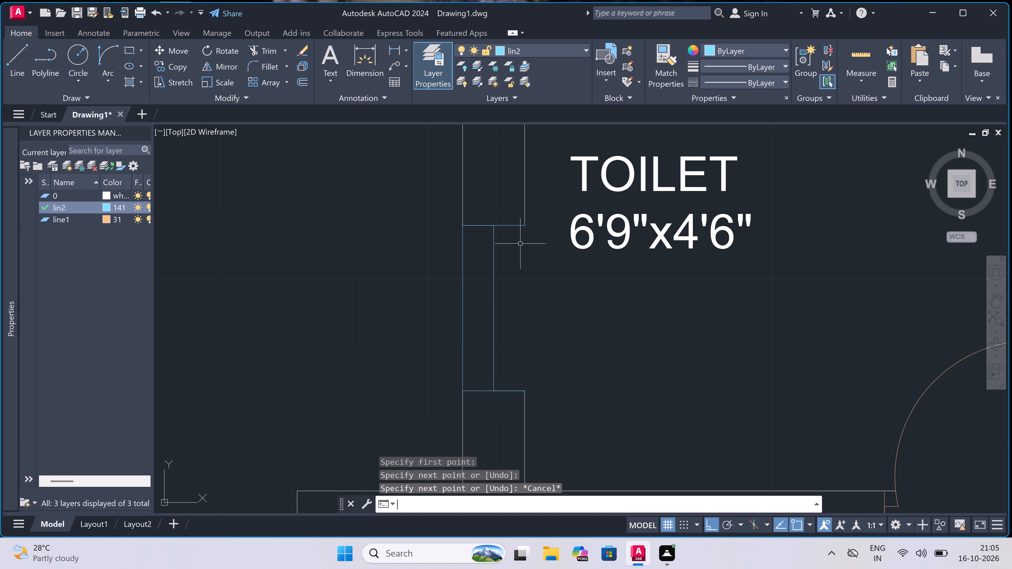
click(524, 227)
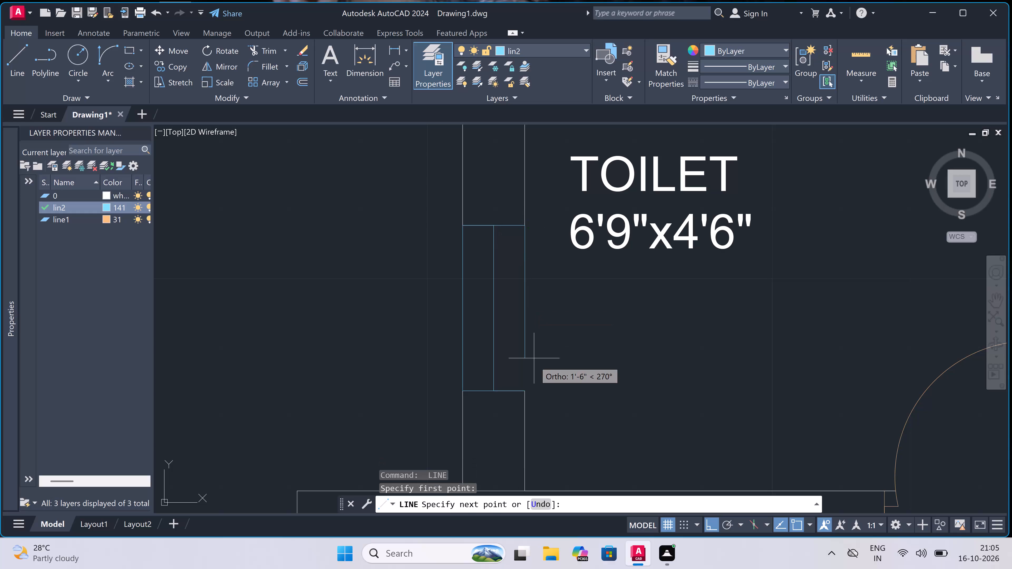
click(522, 392)
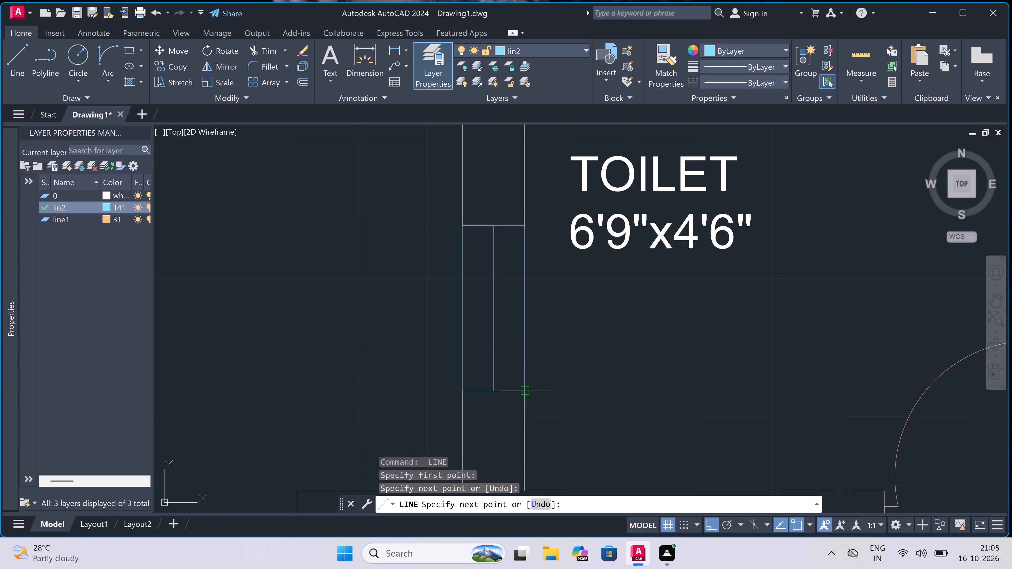
key(Escape)
scroll(499, 332, down, 5)
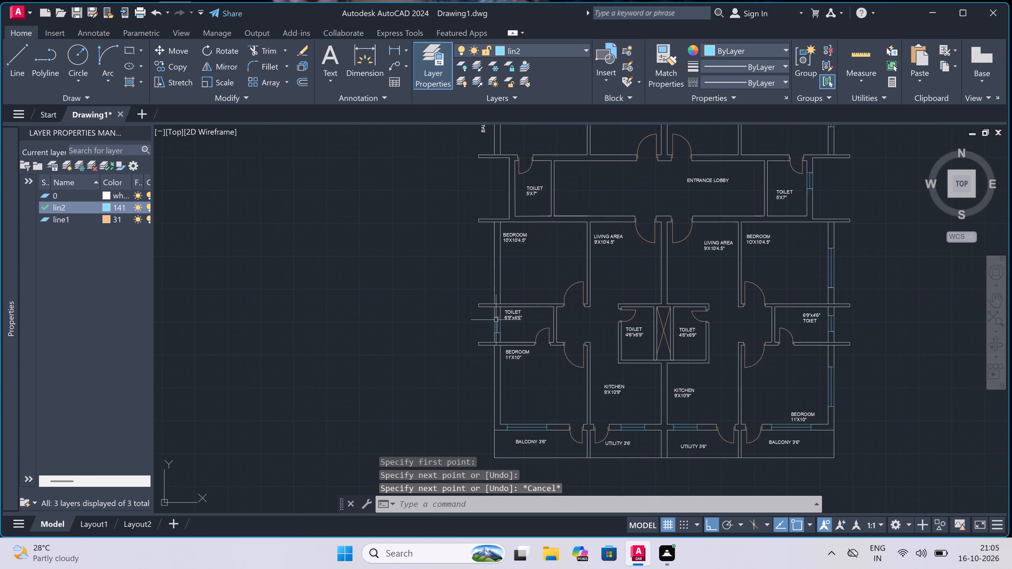
scroll(496, 320, down, 1)
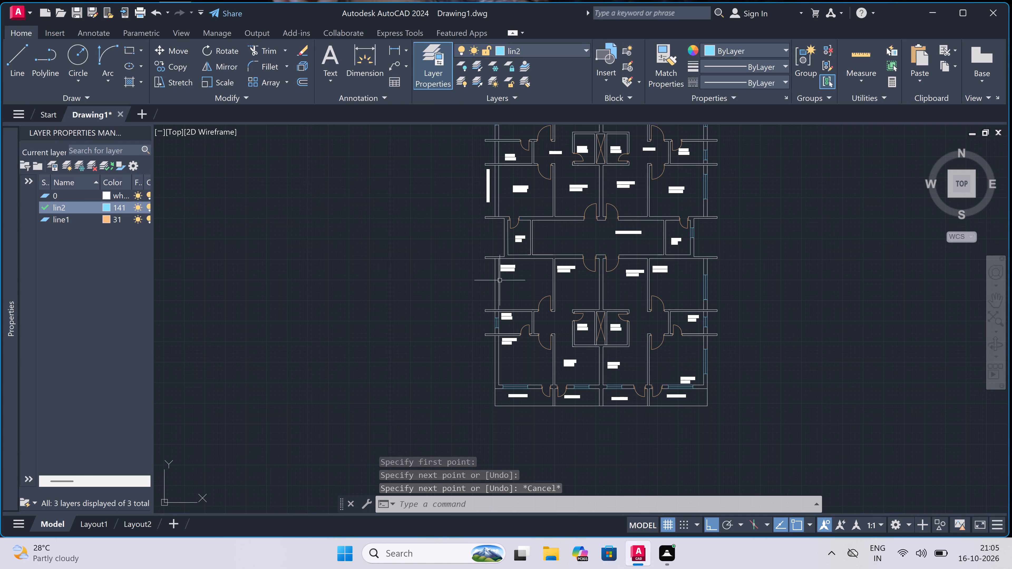
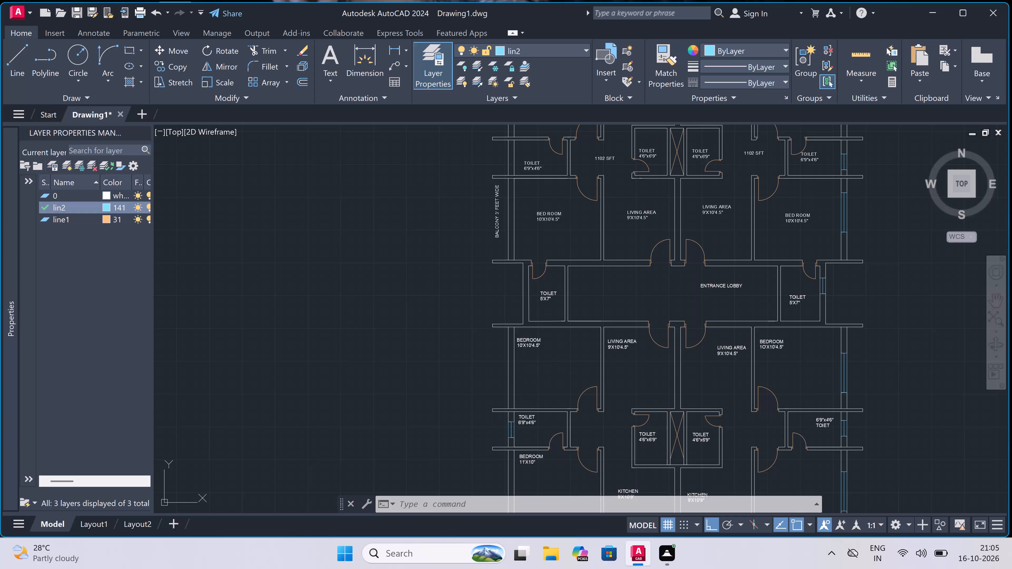
Draw a 5' window centreline with a closing line across the wall at each end in the lower-left 10'X10'4.5" bedroom's outer wall.
scroll(512, 383, up, 4)
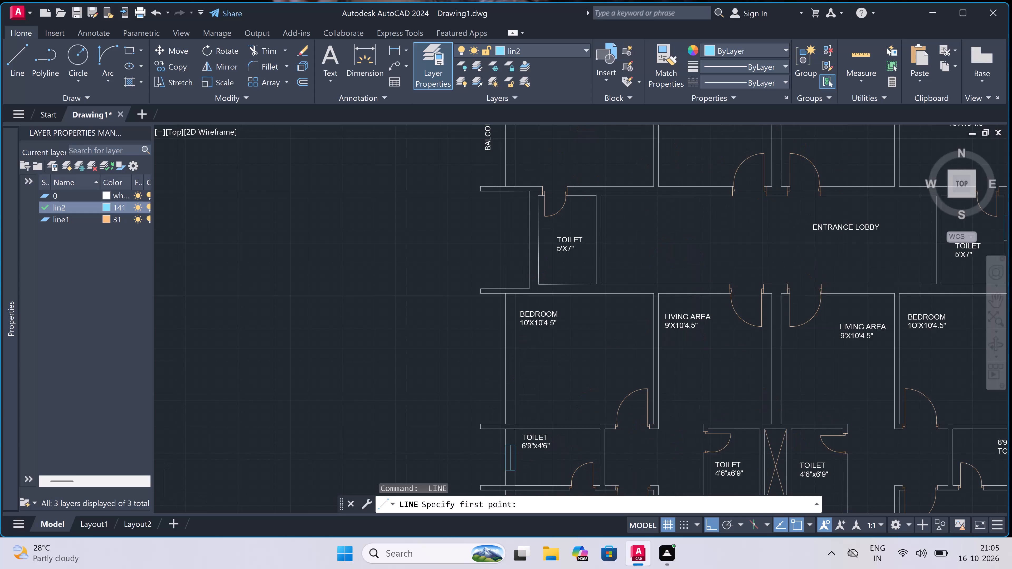
scroll(488, 419, down, 2)
click(487, 429)
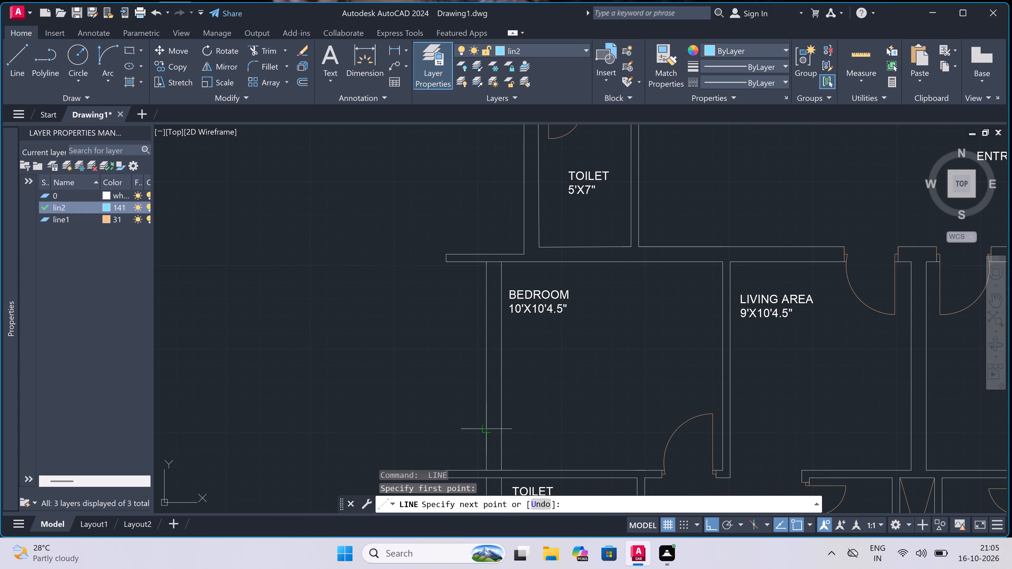
click(504, 428)
click(495, 429)
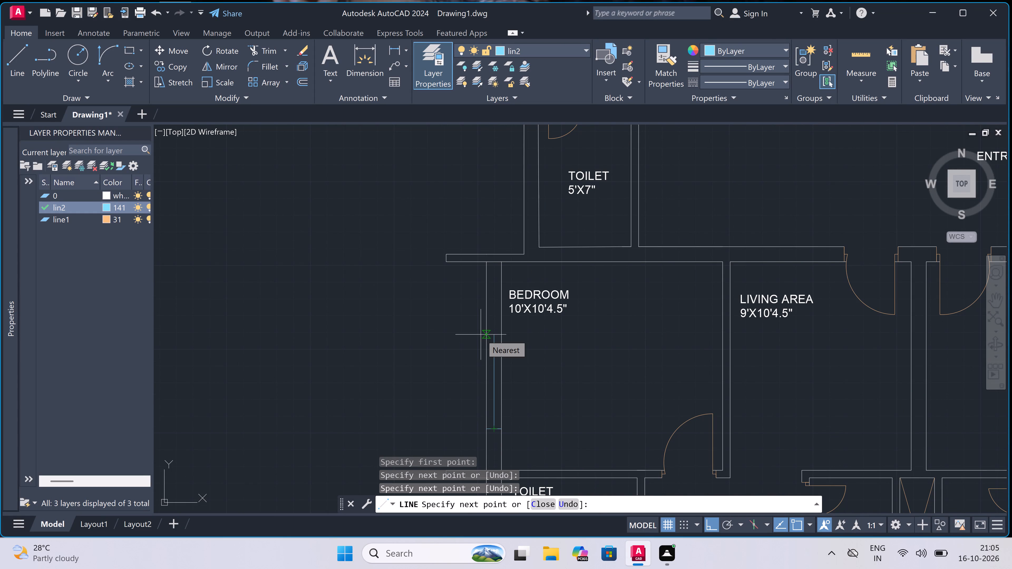
text(5')
key(space)
scroll(481, 335, up, 3)
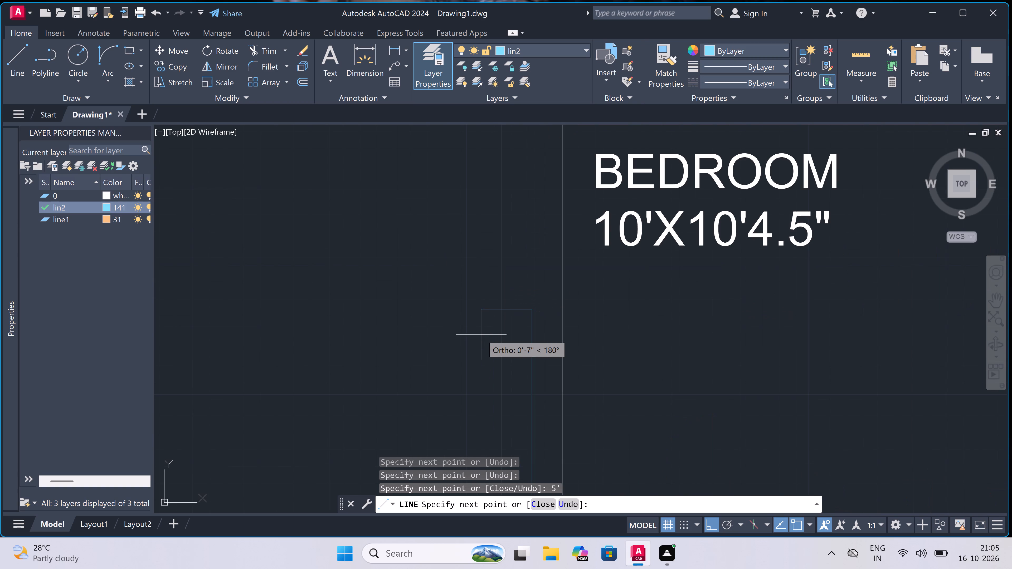
click(496, 309)
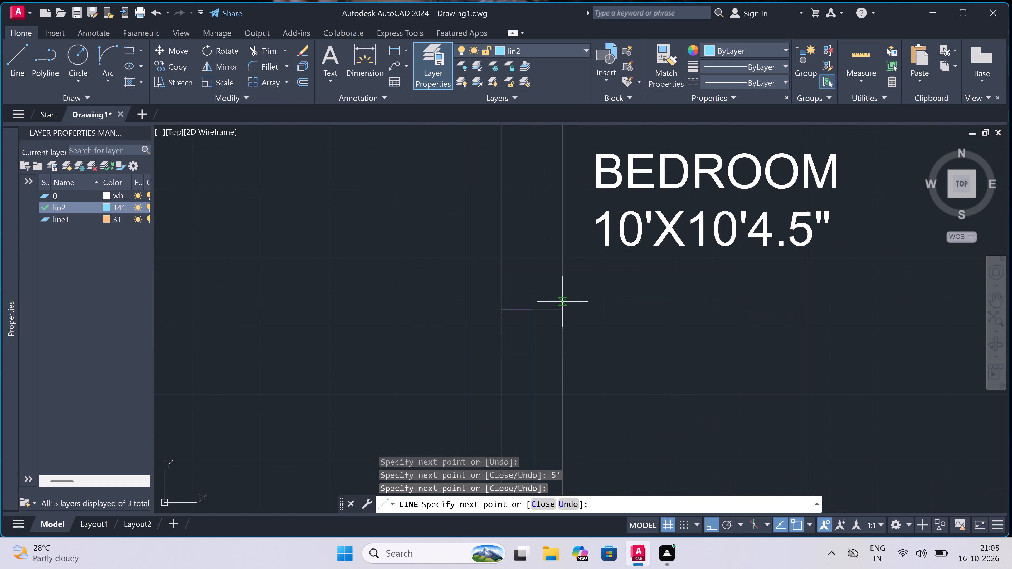
double_click(564, 307)
key(Escape)
Trim both wall lines between the end lines of the new bedroom window.
scroll(563, 307, down, 2)
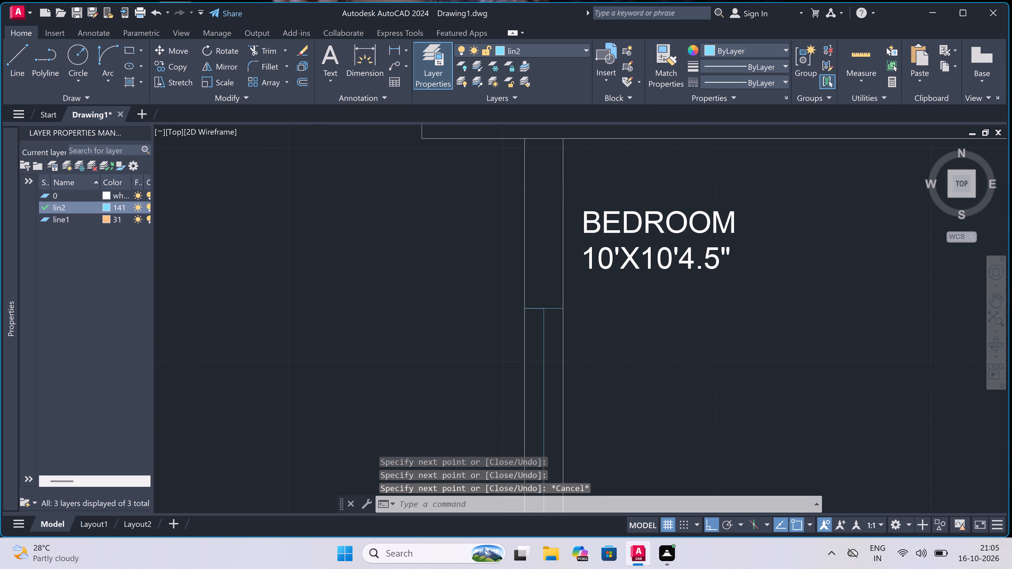
text(tr)
key(space)
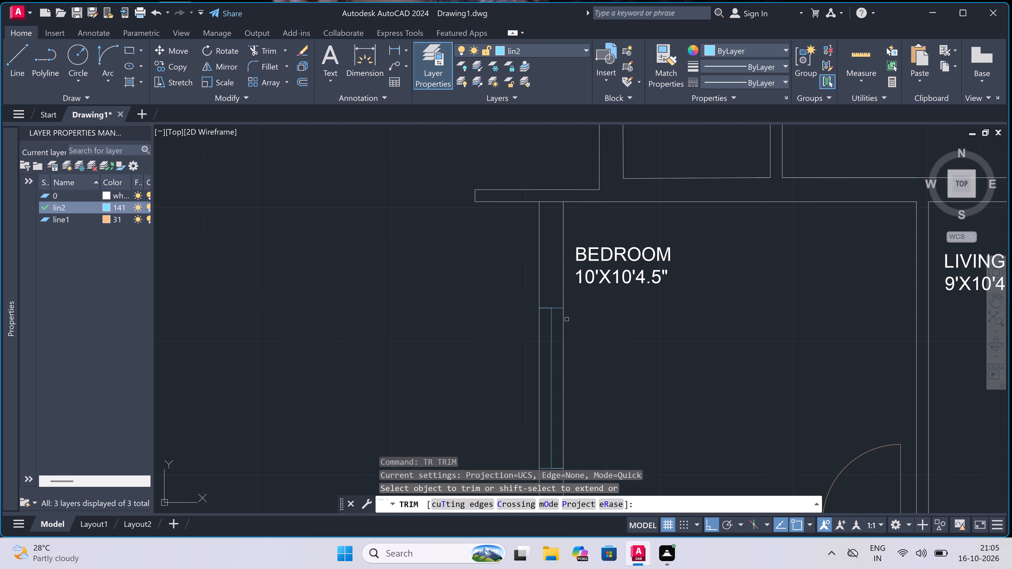
scroll(571, 343, down, 3)
scroll(570, 367, up, 2)
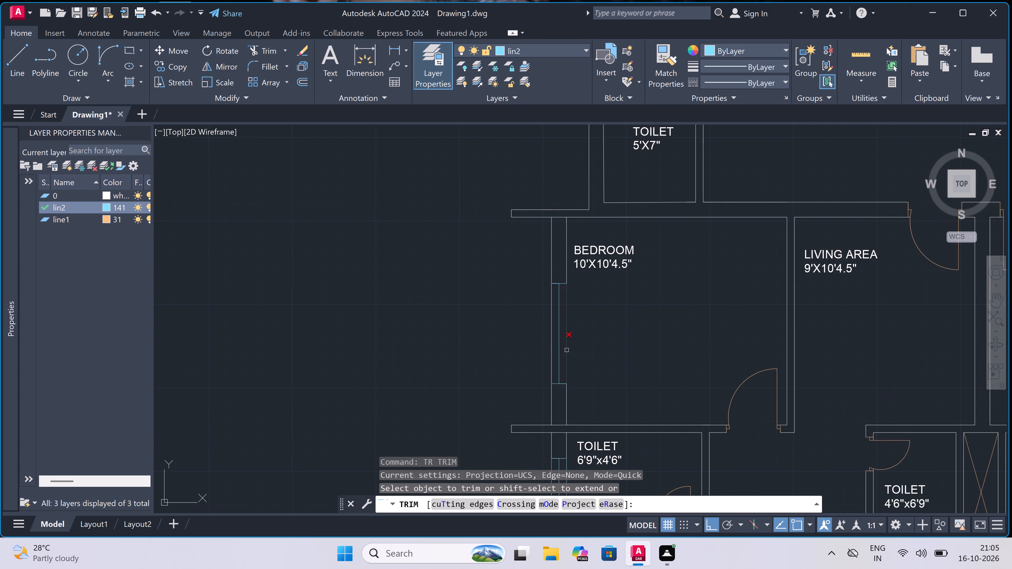
scroll(560, 326, up, 1)
double_click(567, 322)
click(583, 320)
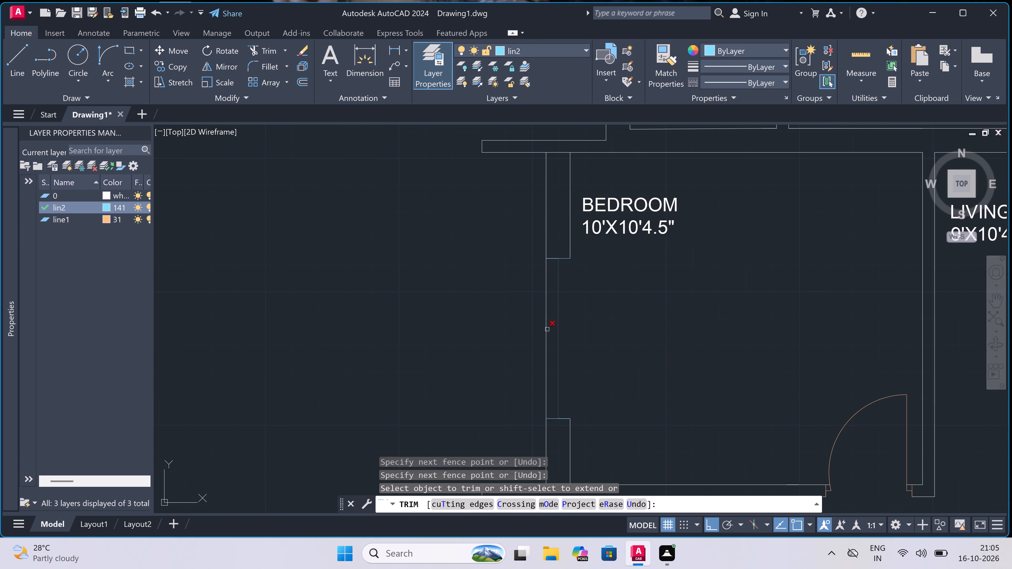
triple_click(547, 330)
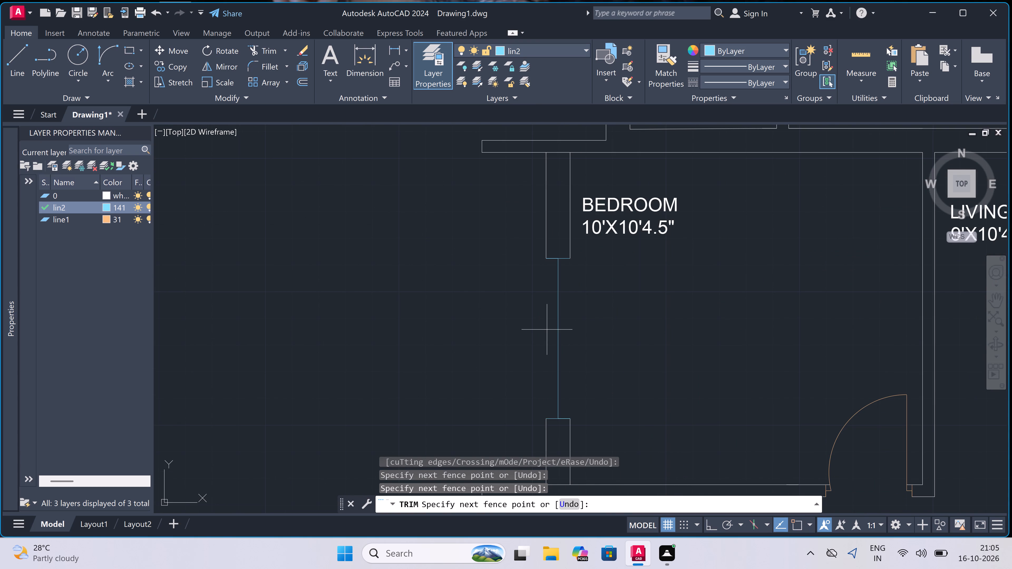
key(Escape)
Draw the outer and inner face lines of the bedroom window between its two end lines.
text(l)
key(space)
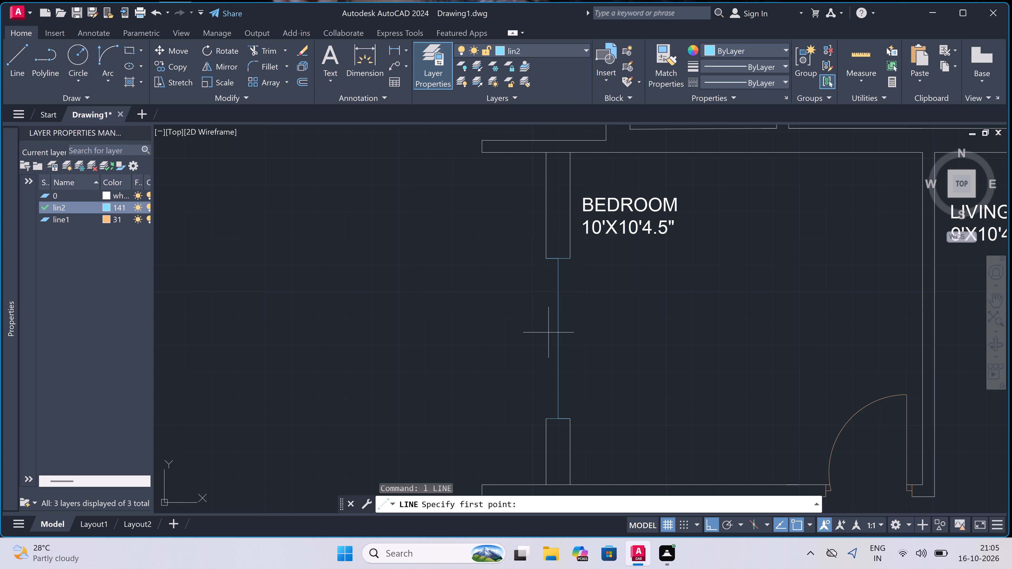
double_click(540, 256)
click(549, 420)
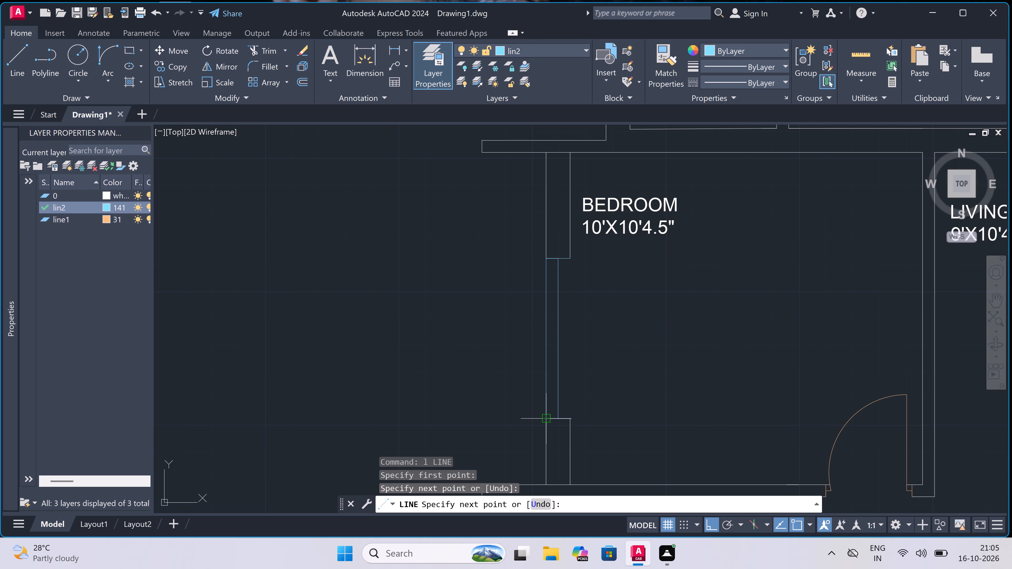
key(Escape)
key(space)
click(572, 254)
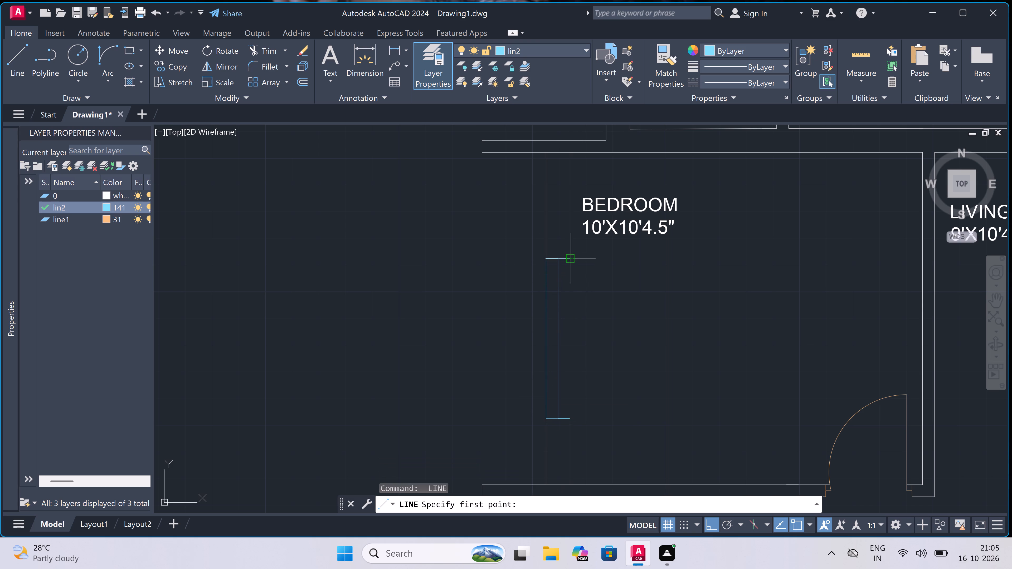
click(573, 419)
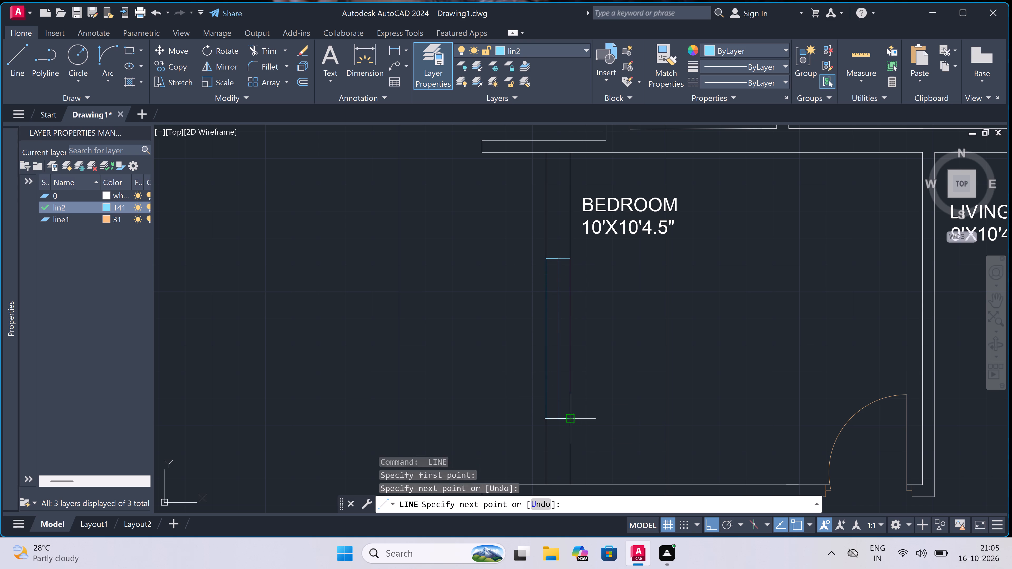
key(Escape)
Draw a 2' window centreline with end lines across the wall between the lower-left 4'6"x6'9" toilet and the crossed shaft.
scroll(510, 325, down, 5)
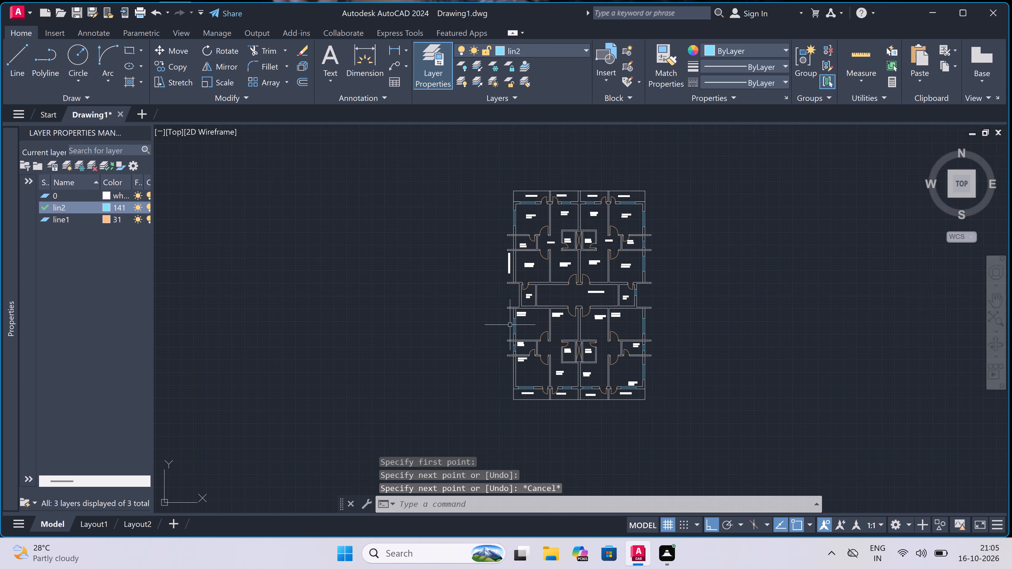
scroll(582, 361, up, 3)
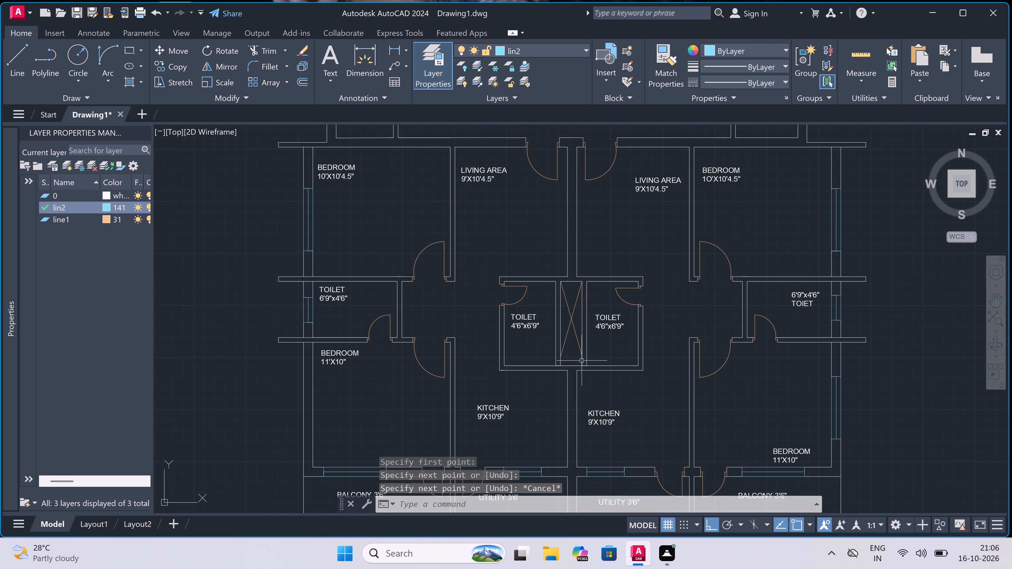
scroll(554, 315, up, 2)
key(space)
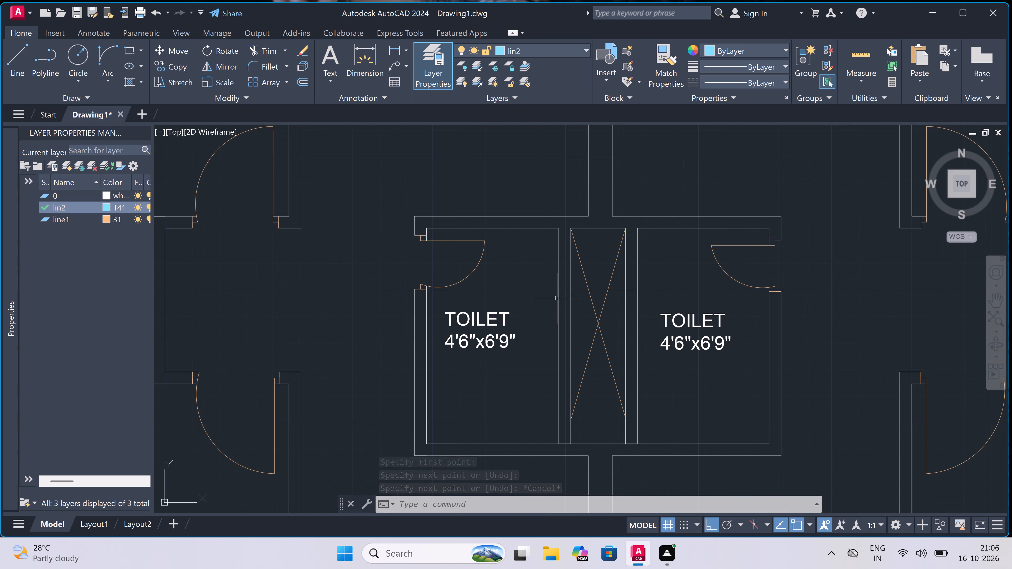
scroll(557, 298, up, 1)
click(558, 297)
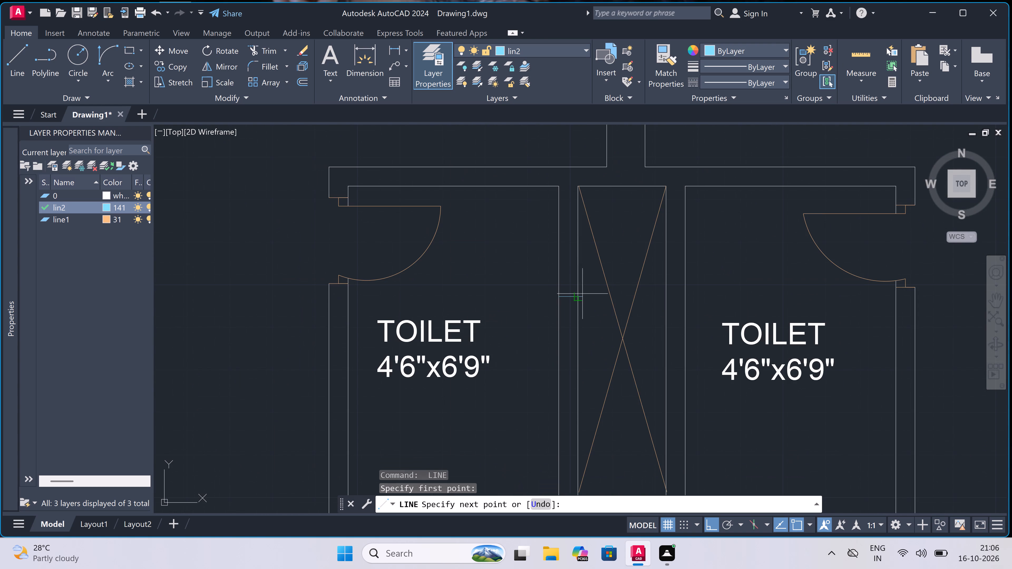
click(582, 294)
scroll(567, 299, up, 2)
click(570, 292)
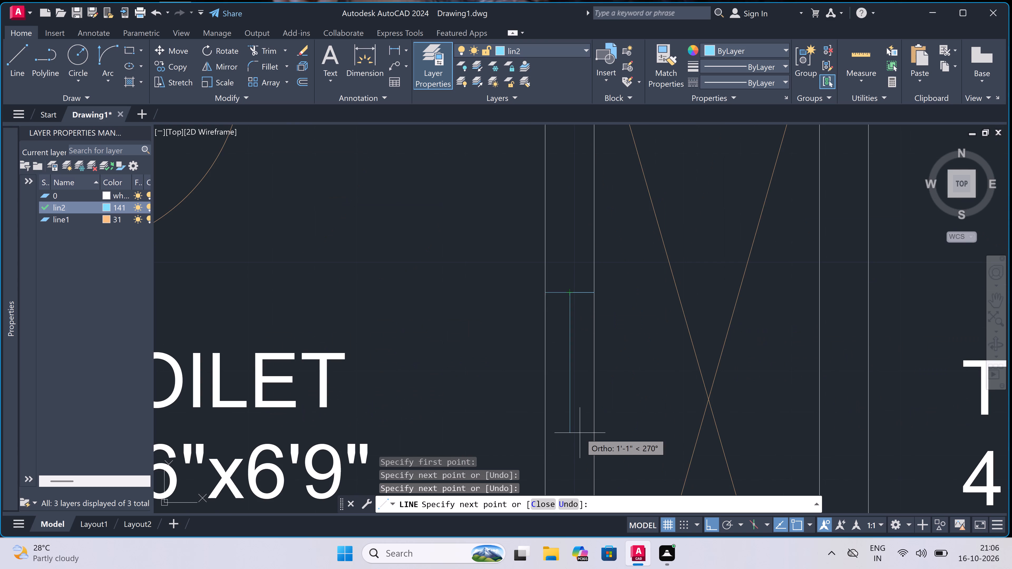
text(2')
key(space)
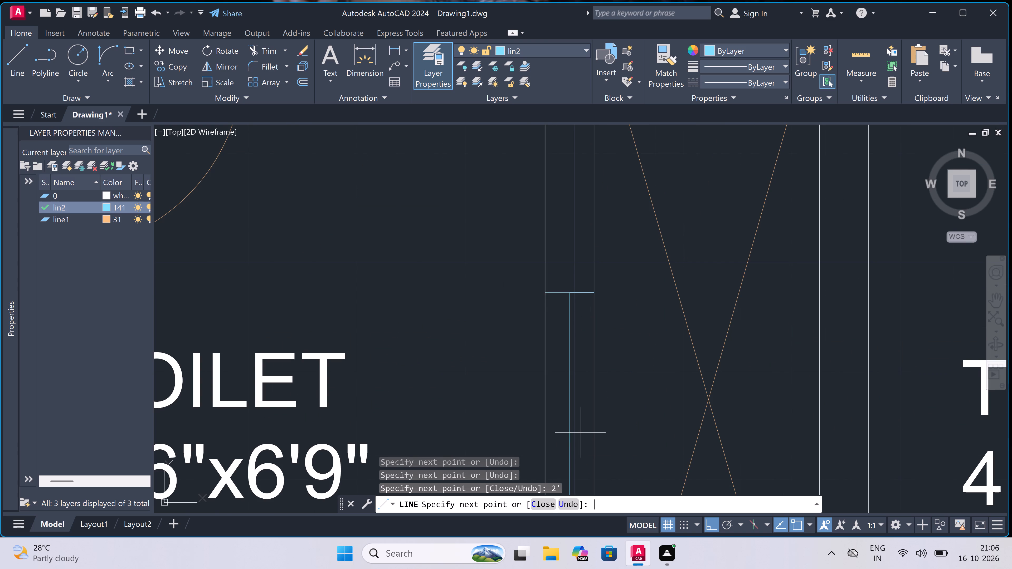
scroll(578, 424, down, 5)
scroll(565, 461, up, 3)
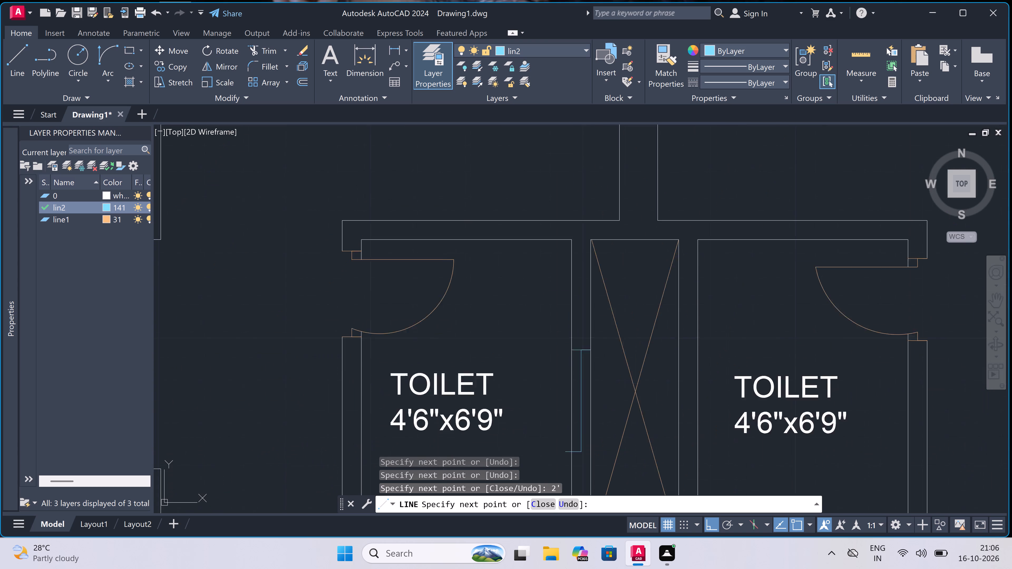
click(581, 436)
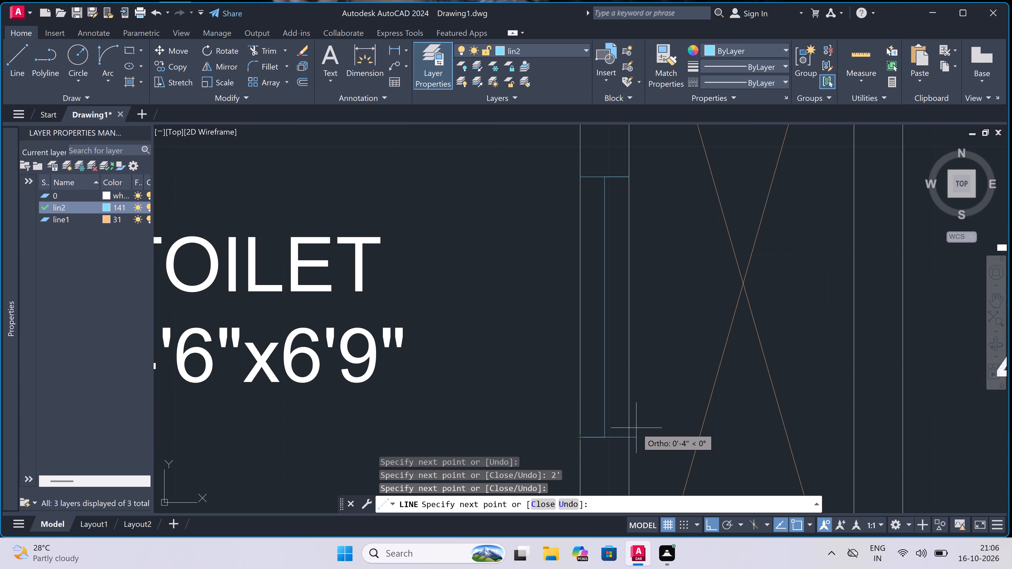
double_click(630, 436)
key(Escape)
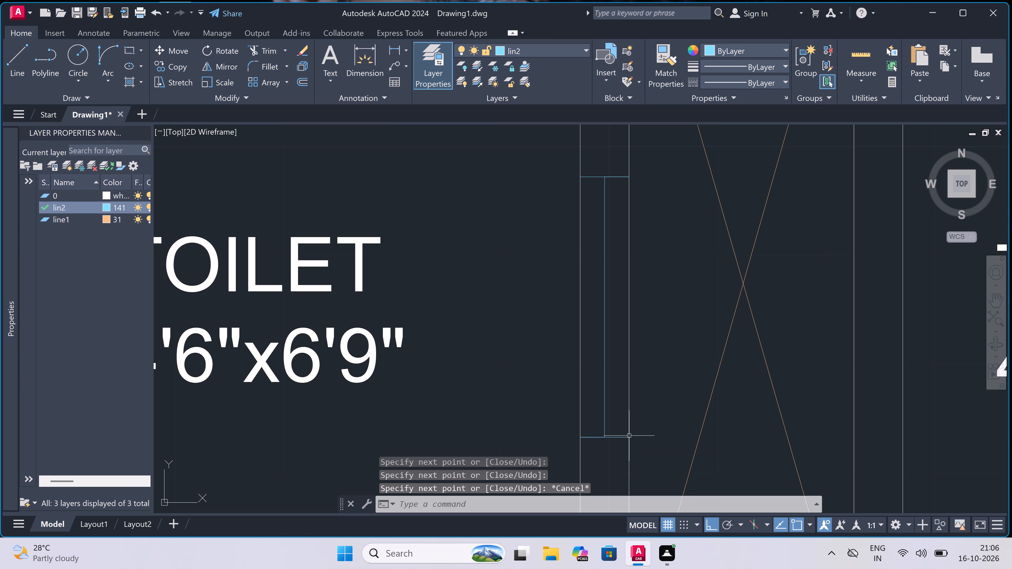
Trim both wall lines between the end lines of the new toilet window.
text(tr)
key(space)
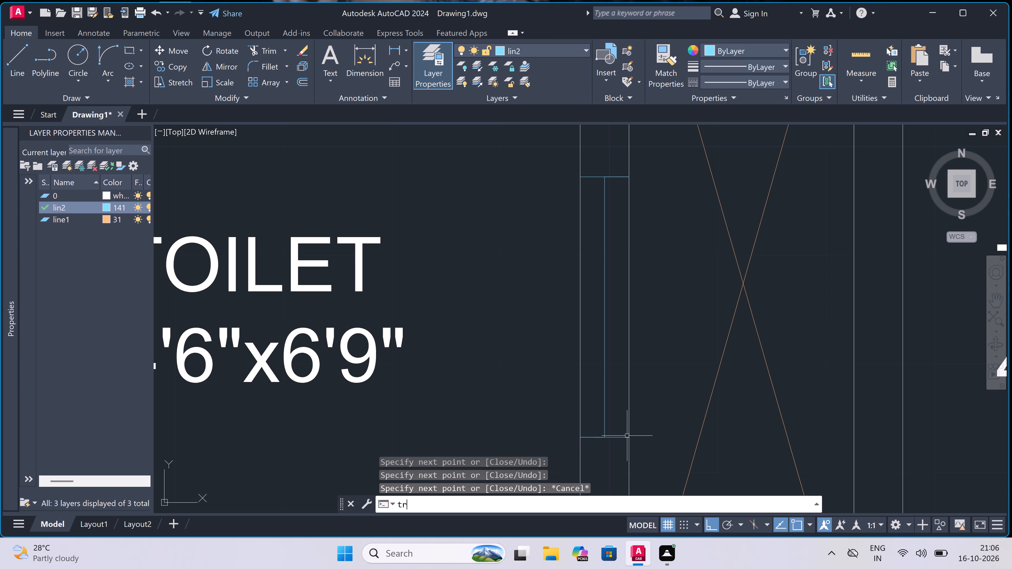
double_click(579, 381)
double_click(629, 389)
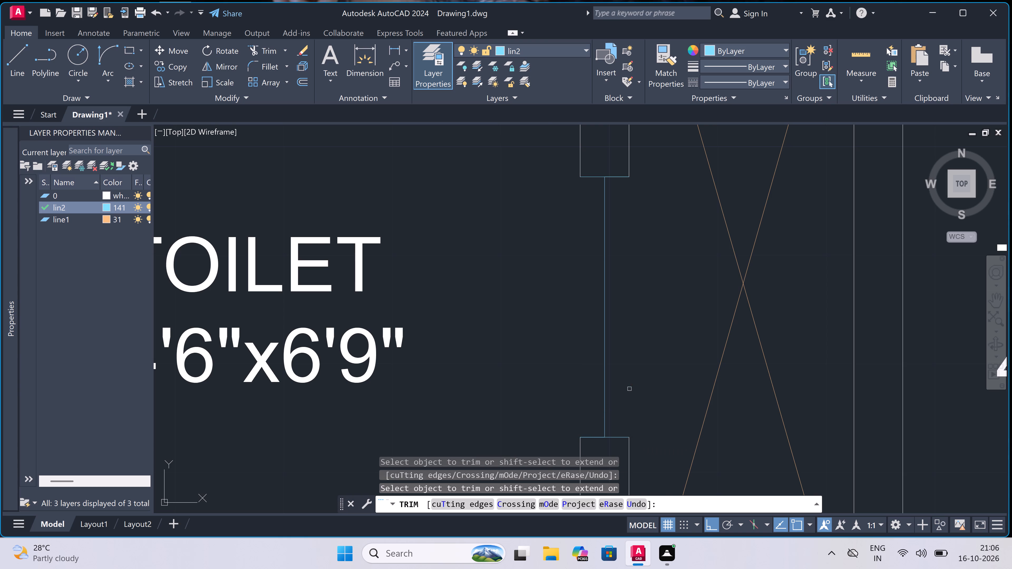
key(Escape)
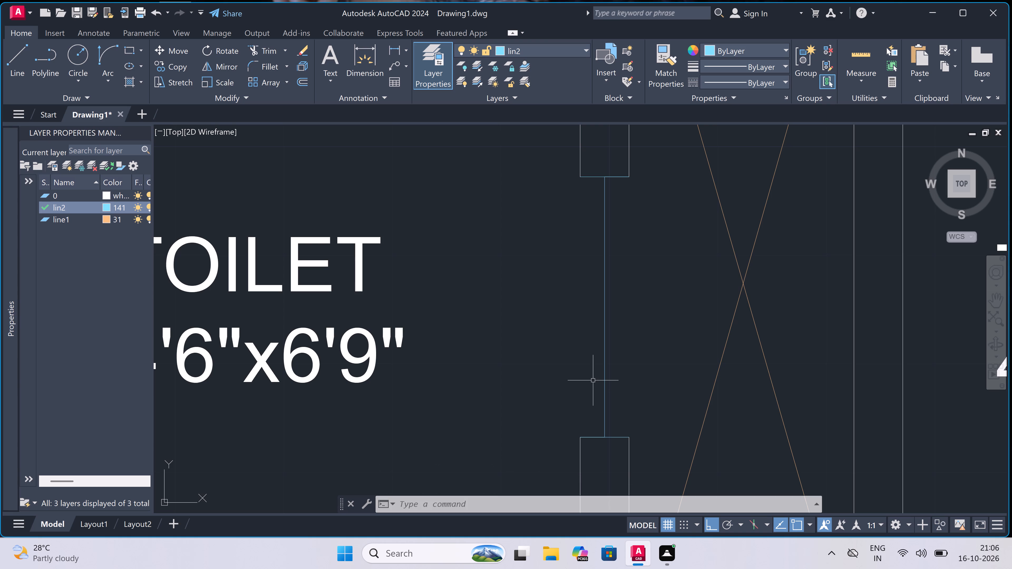
Draw the shaft-side and toilet-side face lines of the toilet window between its two end lines.
key(l)
key(space)
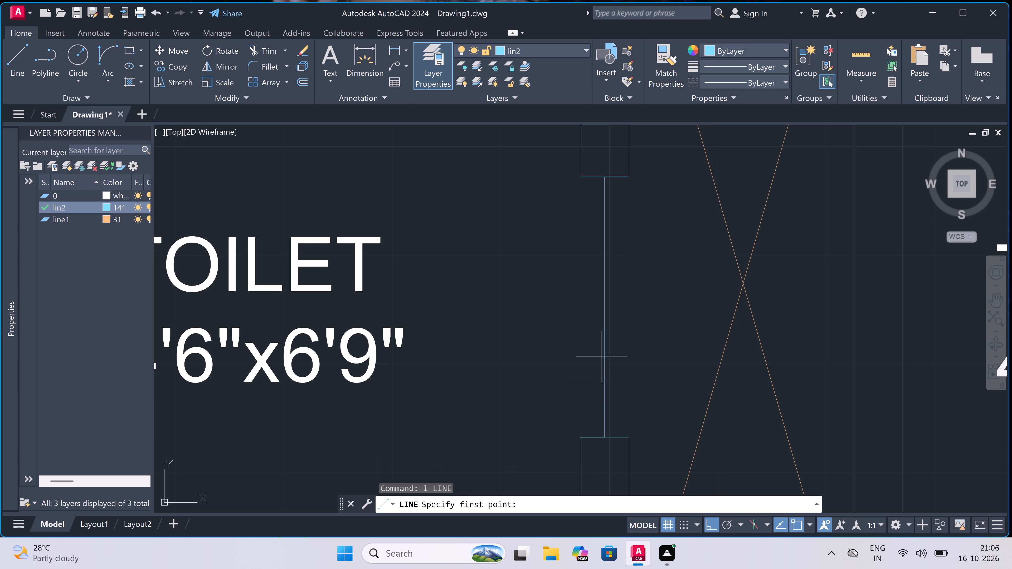
click(630, 176)
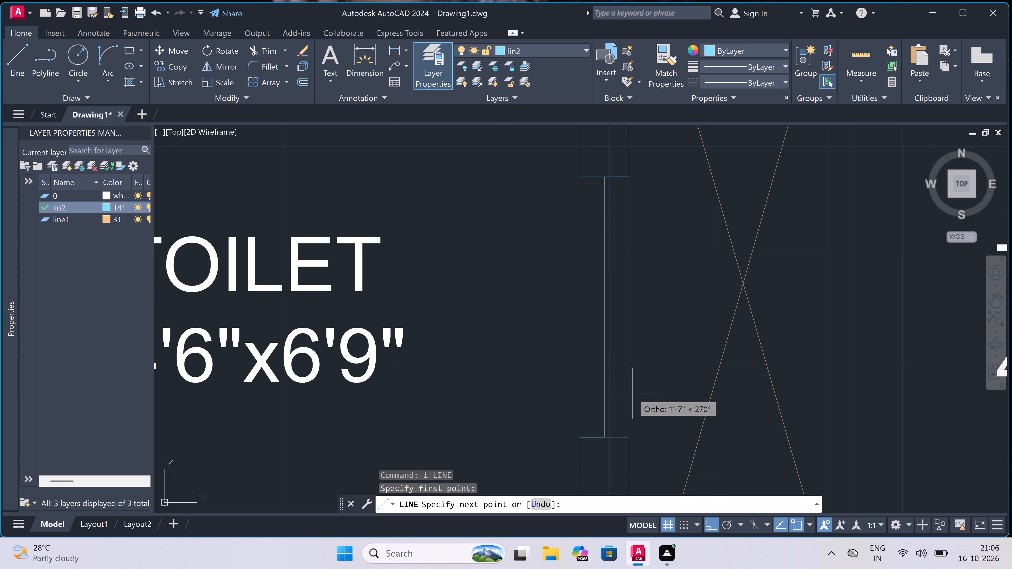
double_click(628, 433)
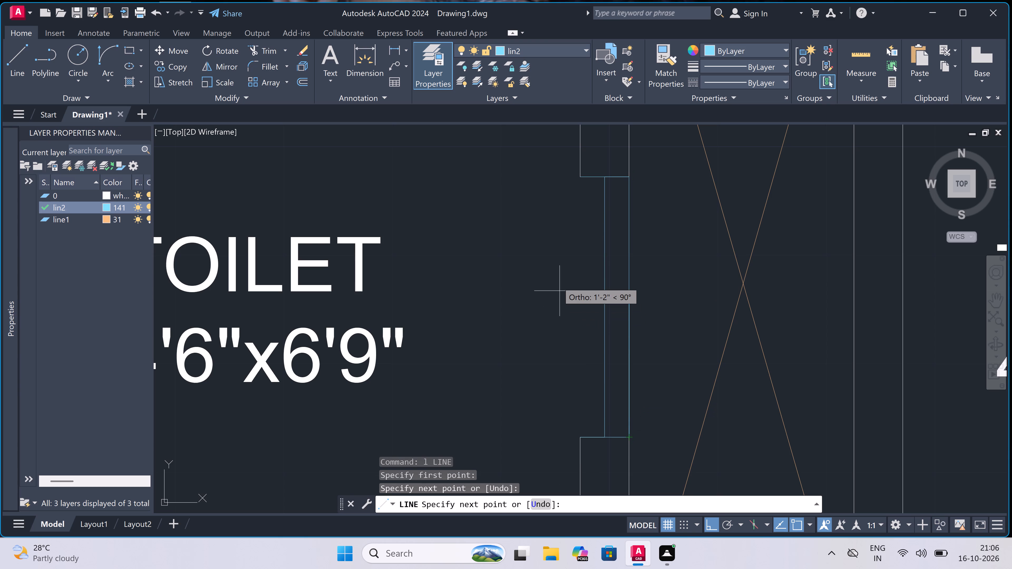
key(Escape)
key(space)
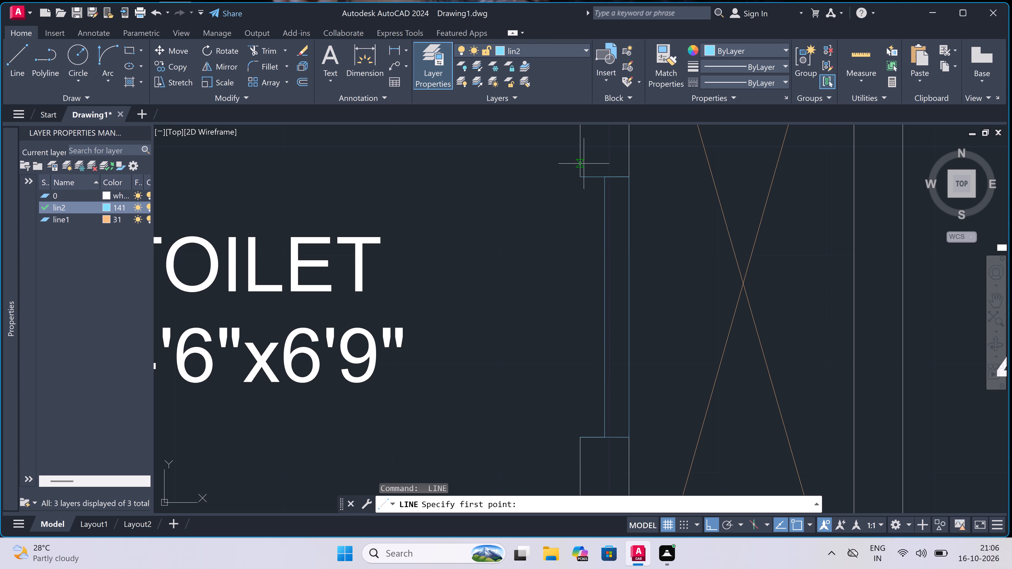
double_click(582, 174)
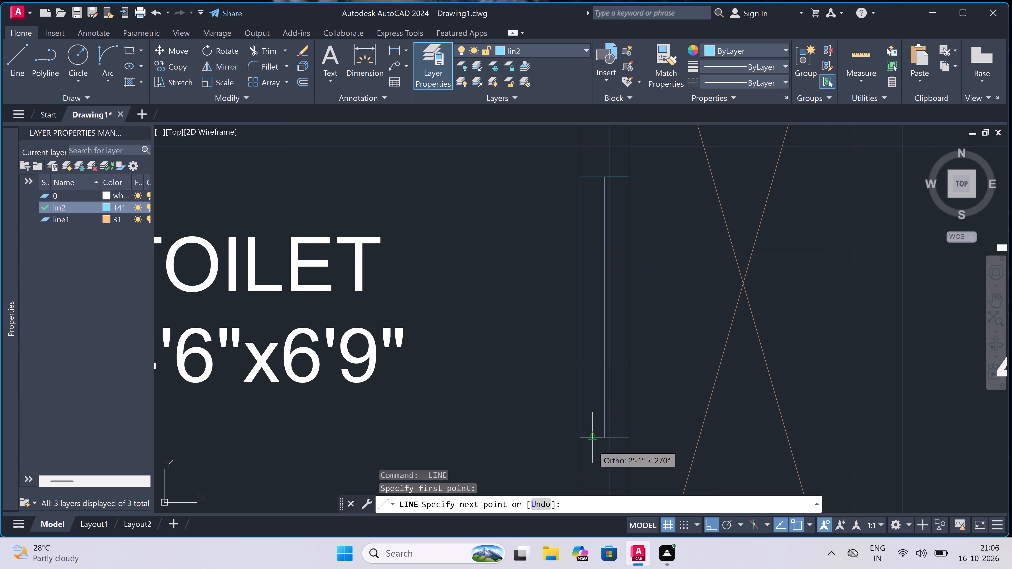
double_click(582, 438)
key(Escape)
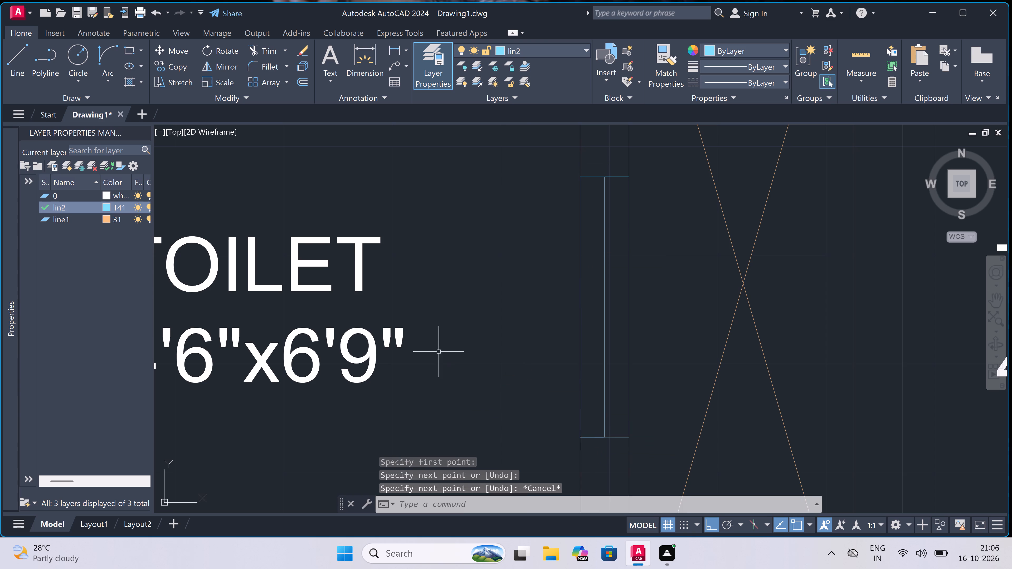
scroll(439, 352, down, 5)
scroll(472, 351, up, 3)
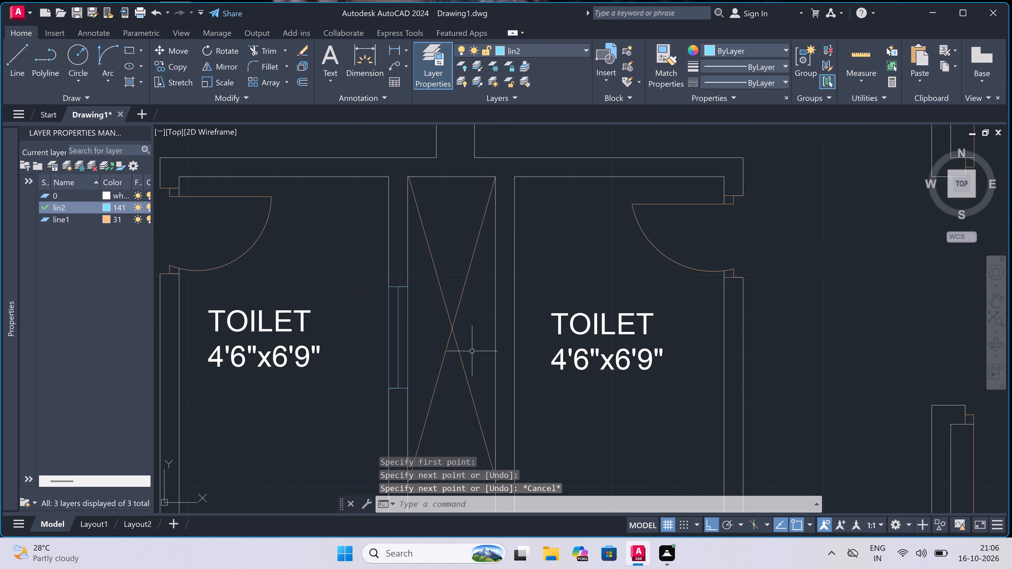
Draw a 2' window centreline with end lines across the wall between the crossed shaft and the lower-right 4'6"x6'9" toilet.
key(space)
scroll(472, 317, up, 1)
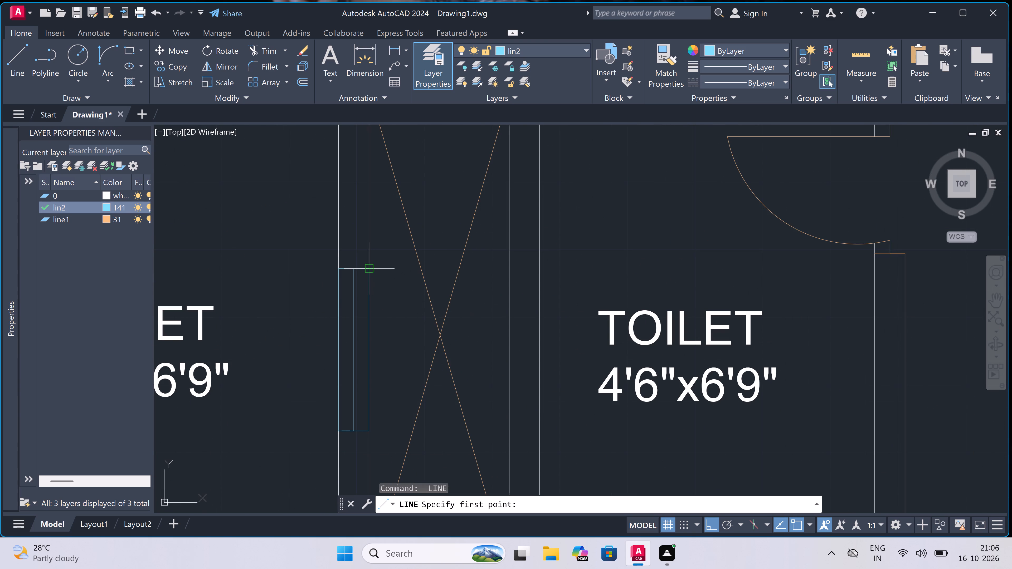
double_click(505, 264)
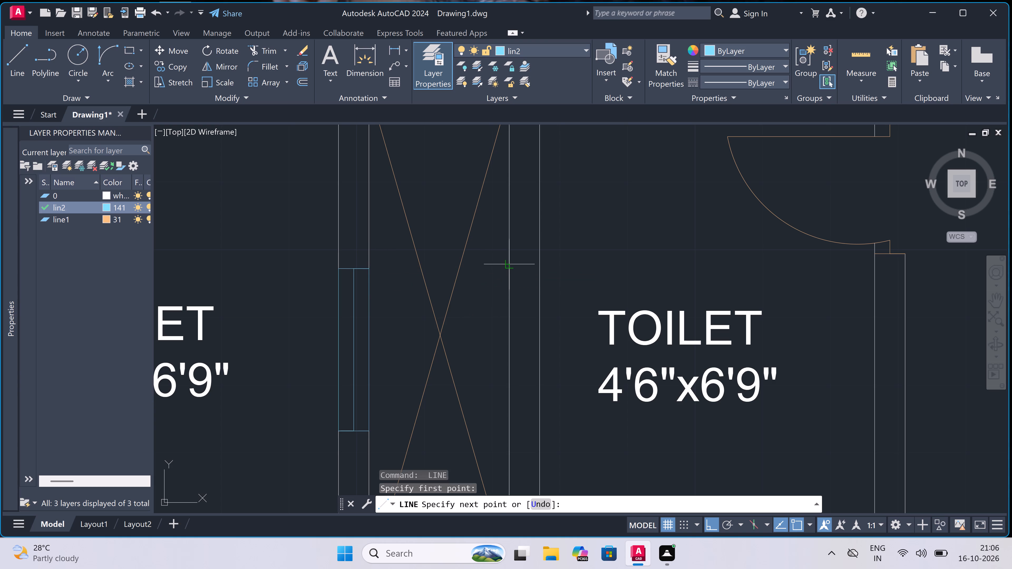
scroll(526, 264, up, 2)
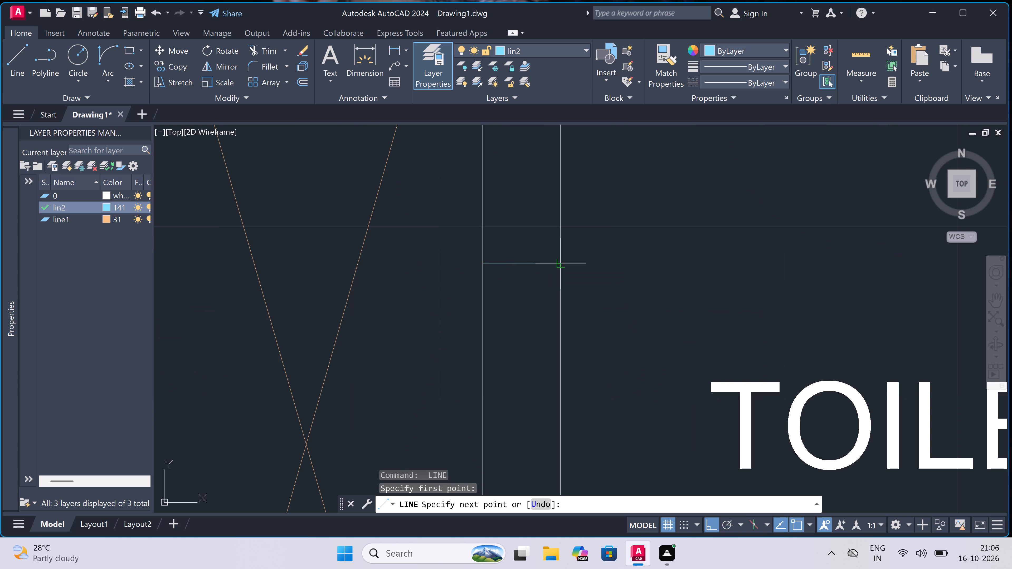
double_click(558, 263)
double_click(525, 266)
scroll(525, 267, down, 2)
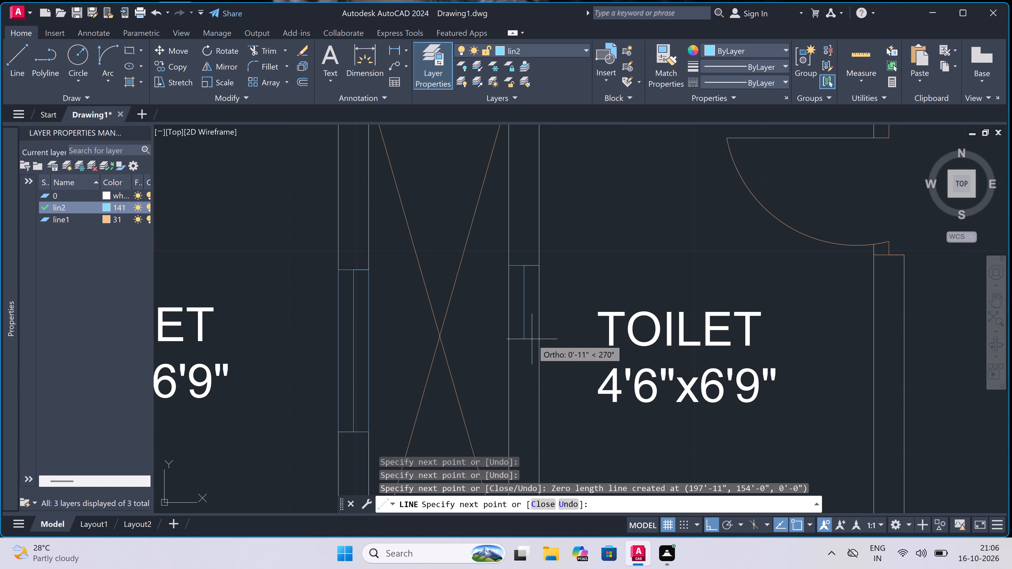
scroll(532, 339, up, 1)
text(2')
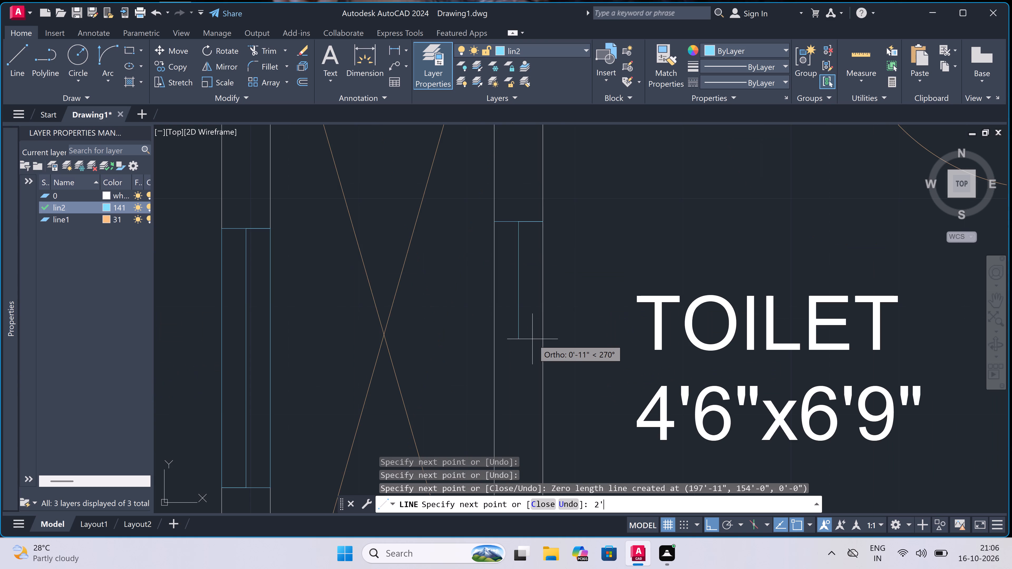
key(space)
scroll(534, 337, down, 3)
scroll(520, 365, up, 2)
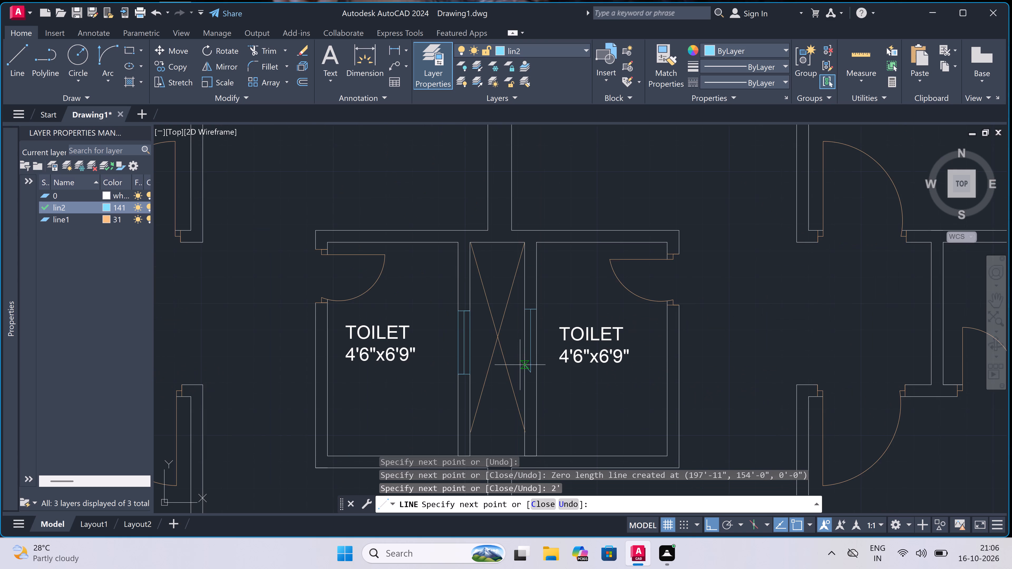
scroll(520, 365, up, 1)
scroll(536, 392, up, 2)
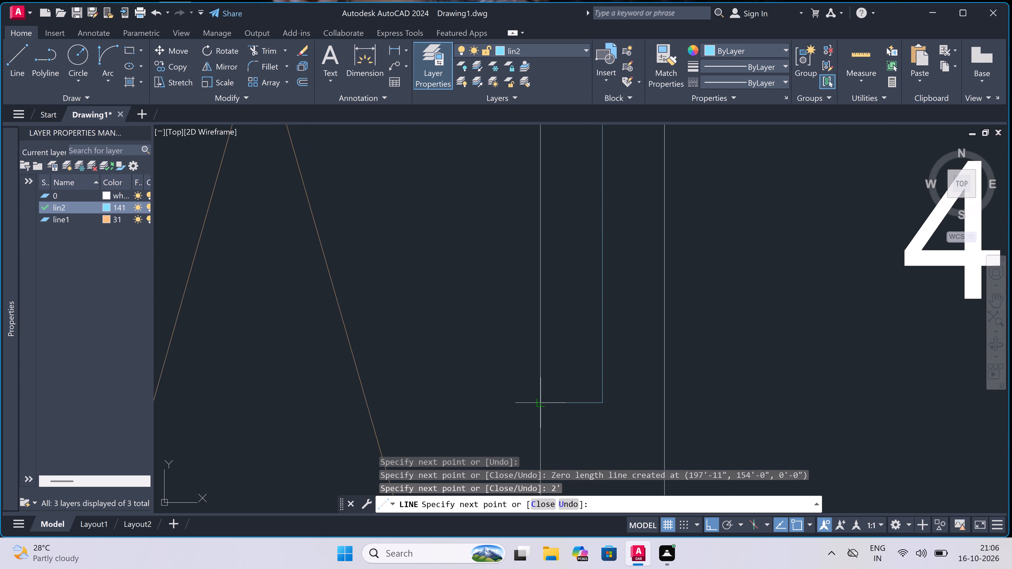
click(543, 403)
double_click(662, 403)
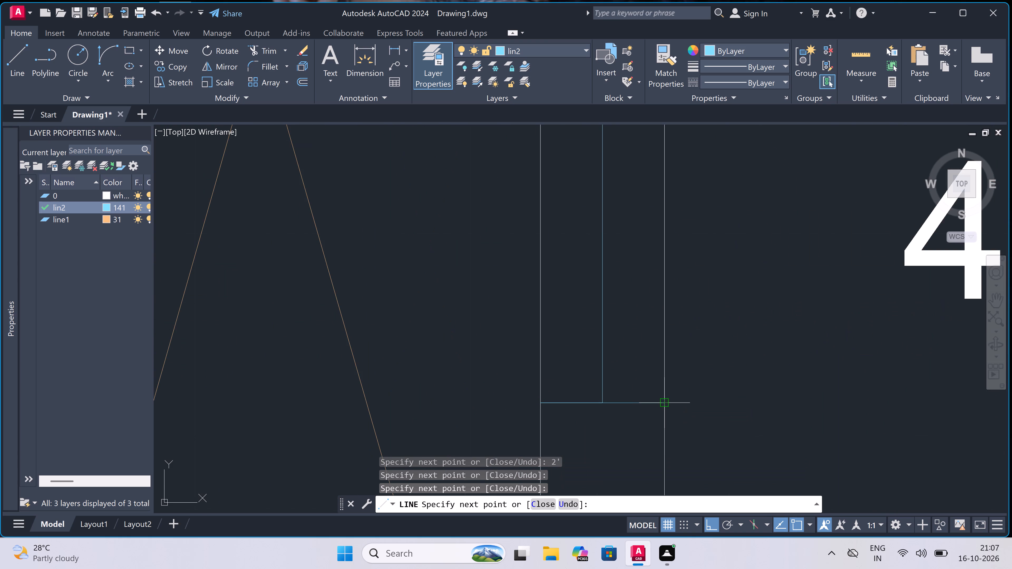
key(Escape)
Trim both wall lines between the end lines of the lower-right toilet's new shaft window.
scroll(448, 417, down, 4)
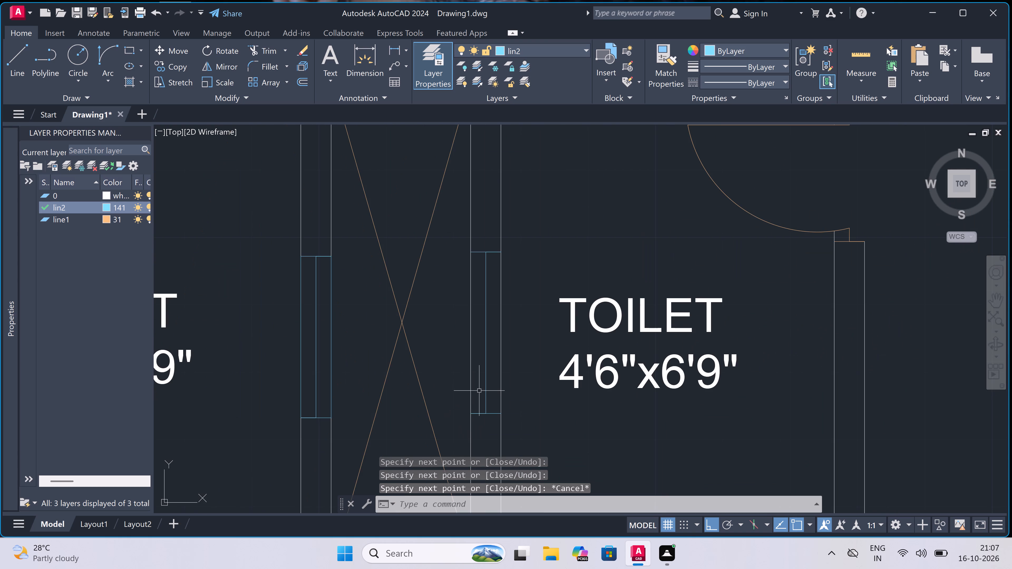
key(t)
text(r)
key(space)
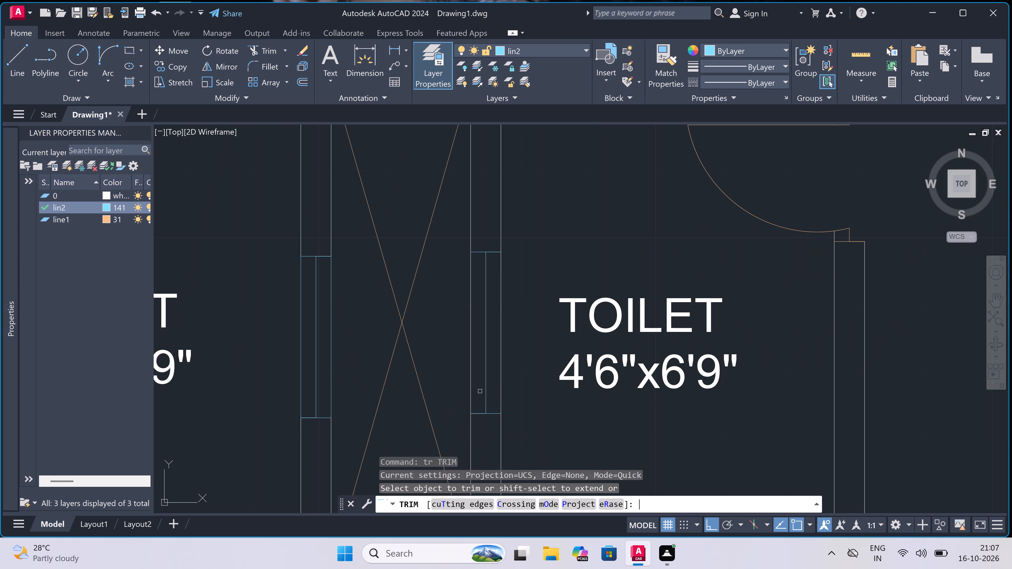
double_click(479, 392)
click(465, 398)
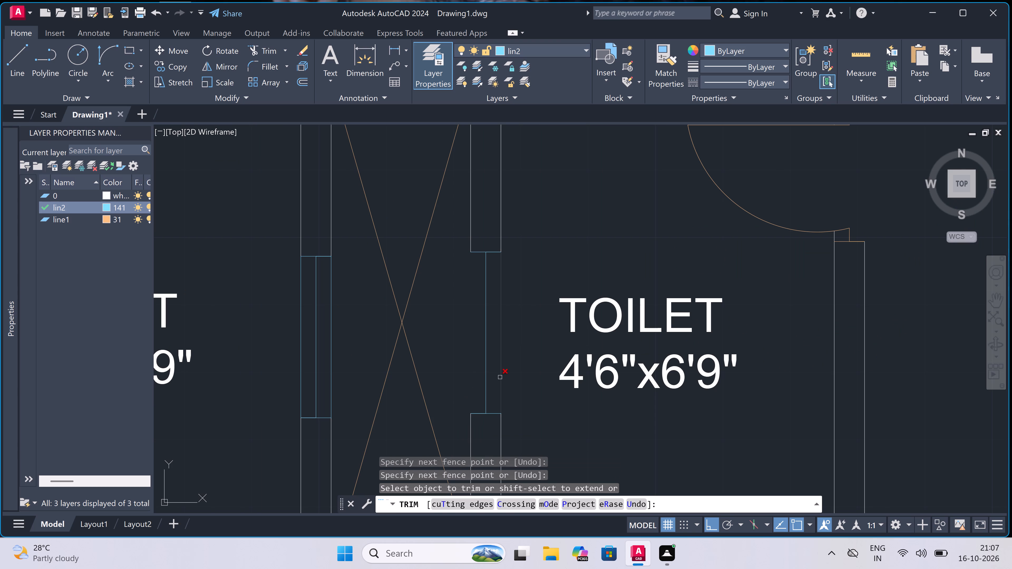
click(500, 377)
key(Escape)
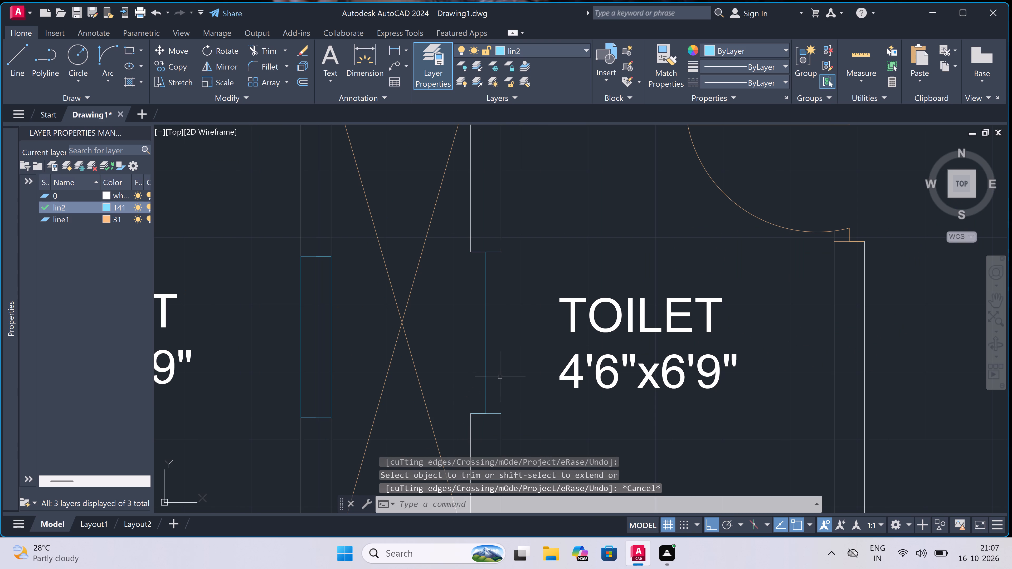
Draw the shaft-side and toilet-side face lines of the lower-right toilet window between its two end lines.
click(500, 377)
key(l)
key(space)
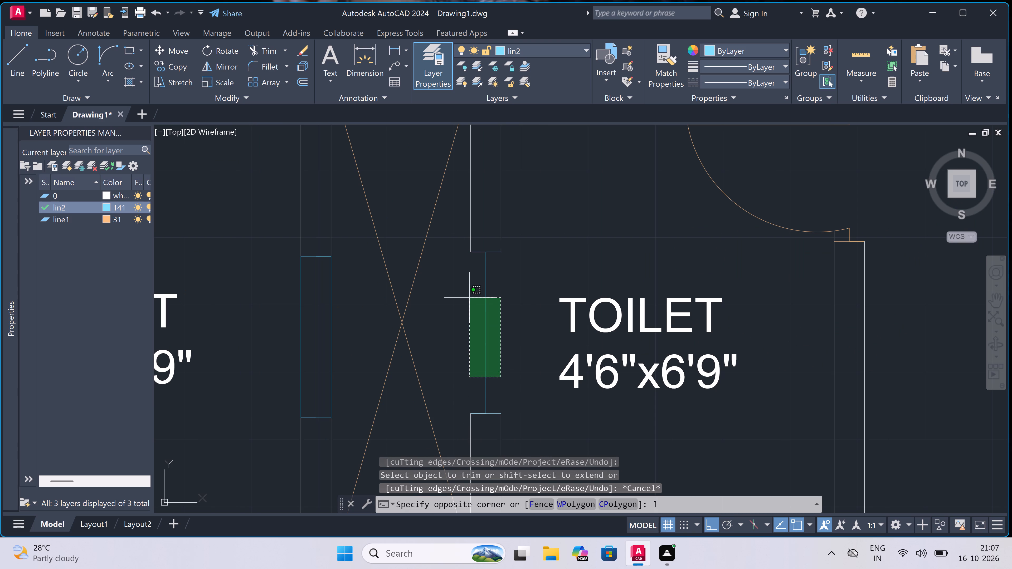
double_click(466, 251)
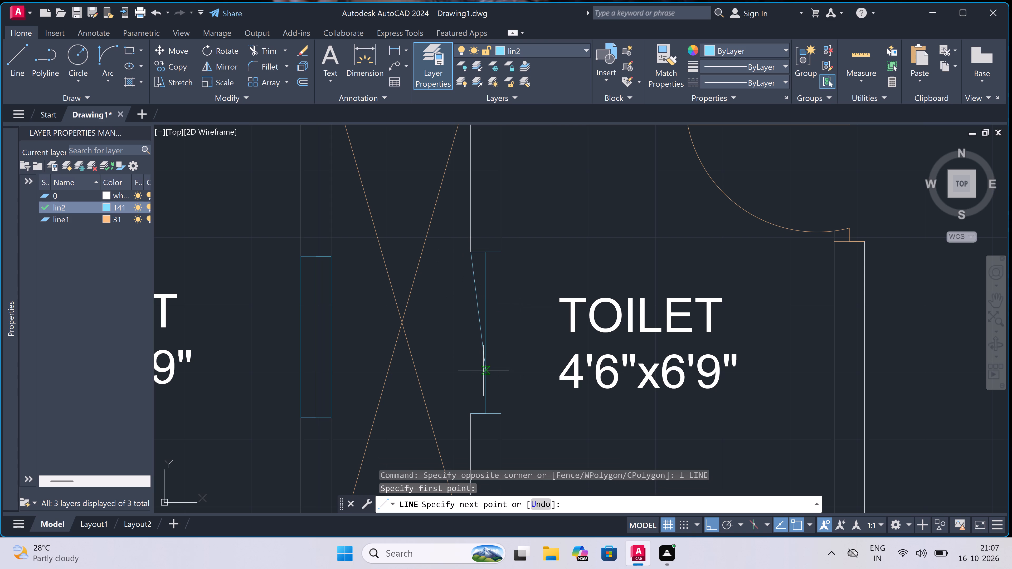
double_click(474, 409)
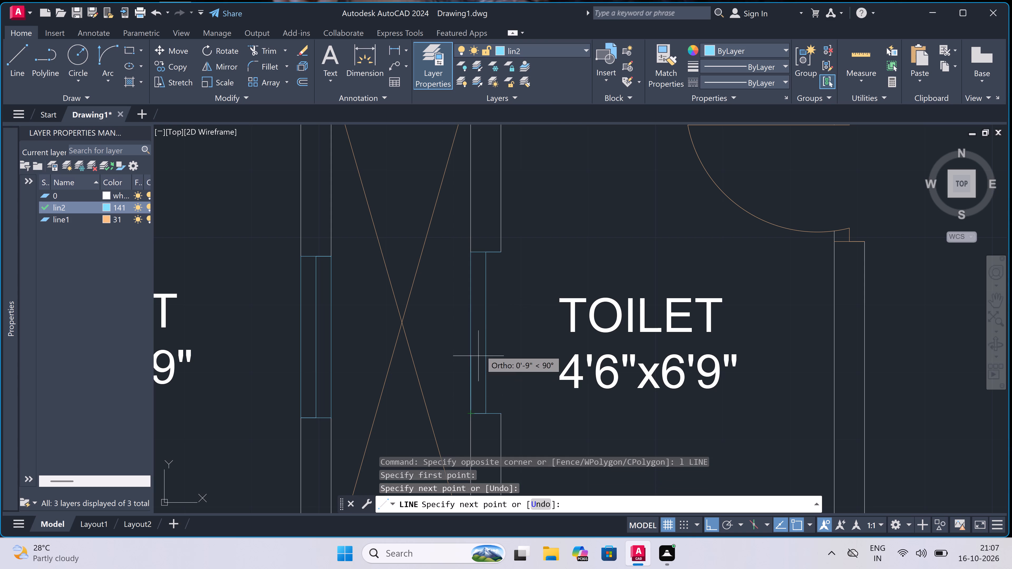
key(Escape)
key(space)
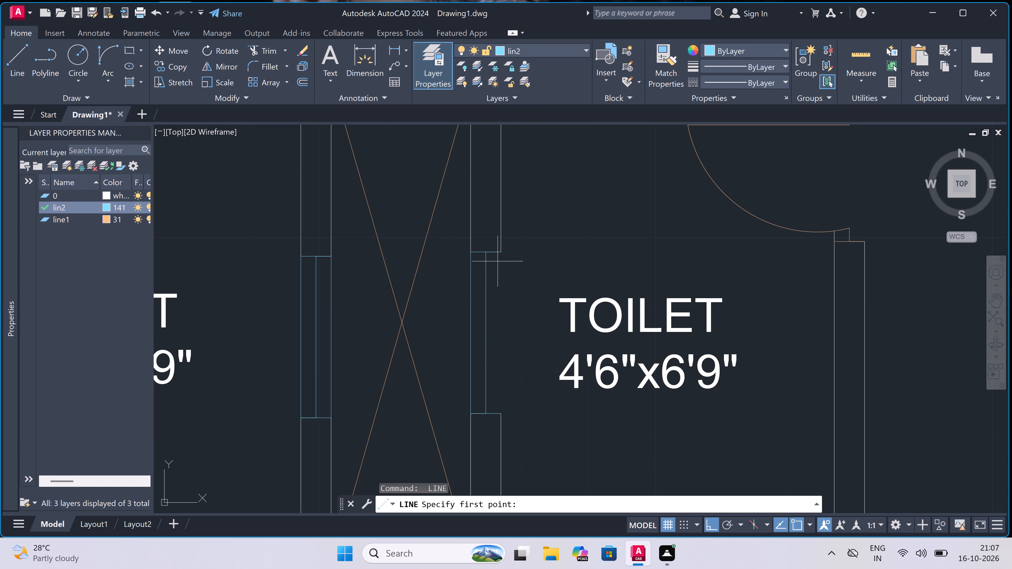
click(500, 254)
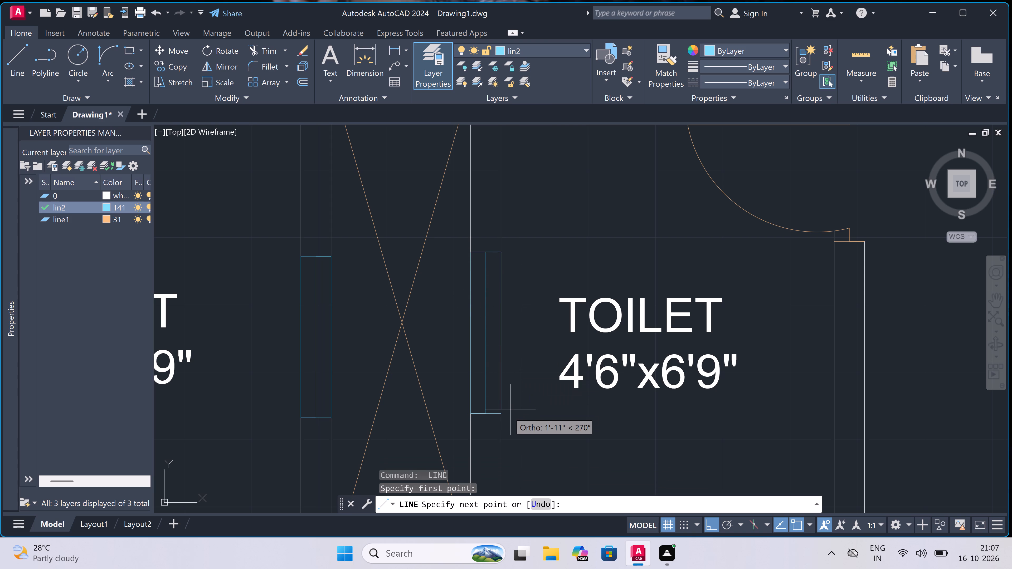
double_click(503, 415)
key(Escape)
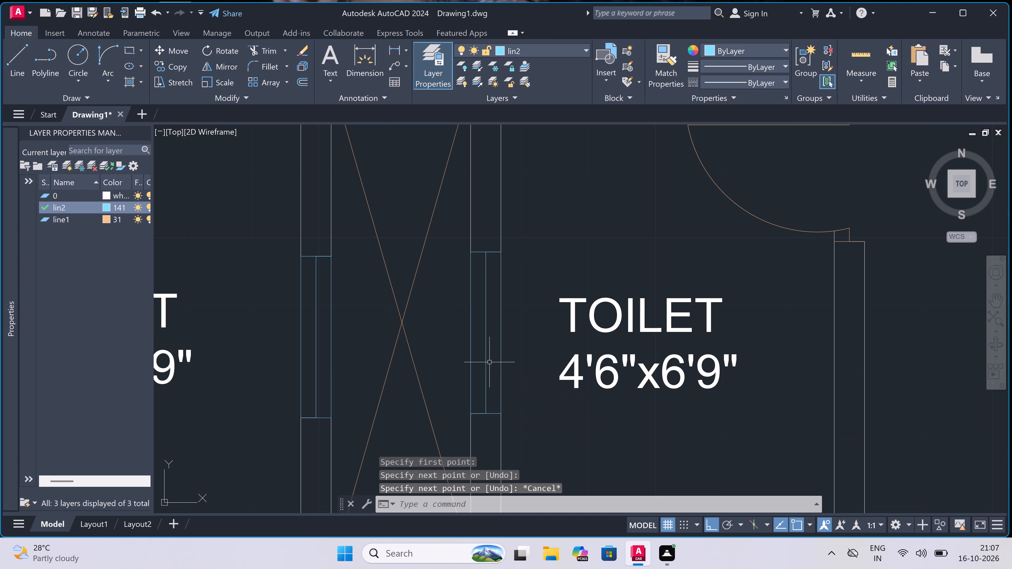
Draw a 2' window centreline with end lines across the wall between the upper-left 4'6"x6'9" toilet and its crossed shaft.
scroll(488, 302, down, 5)
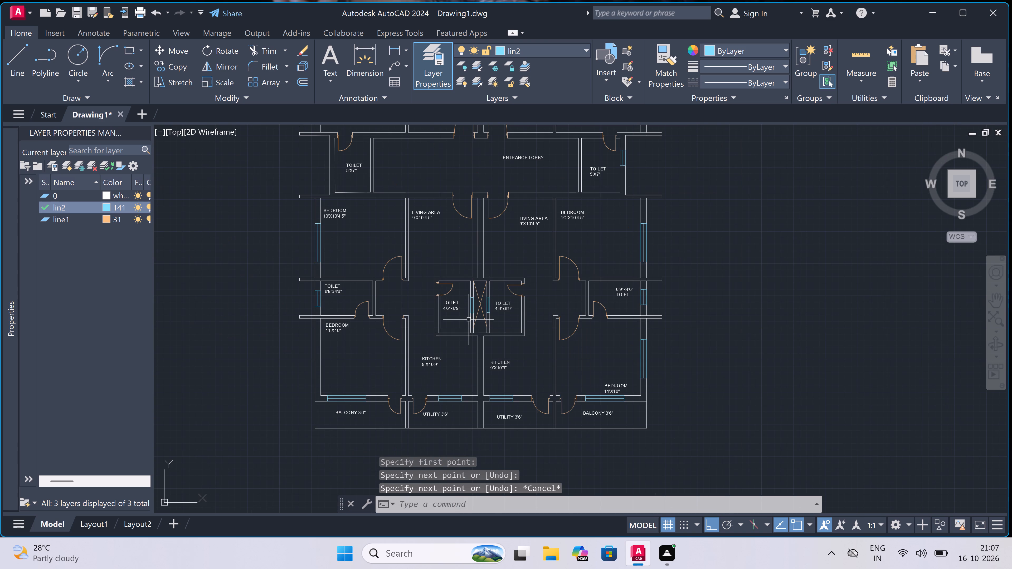
scroll(469, 320, down, 3)
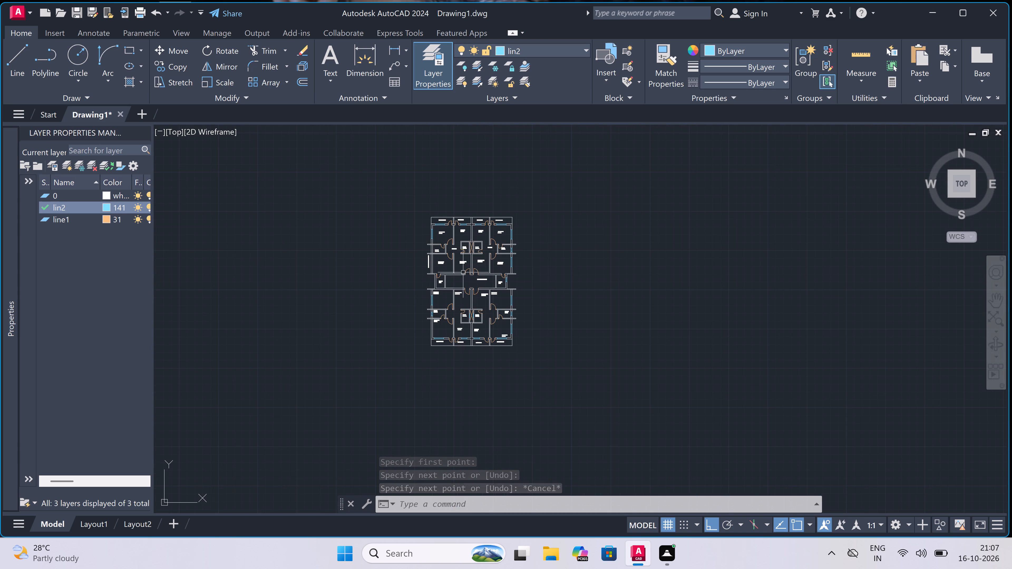
scroll(470, 253, up, 5)
scroll(470, 253, down, 4)
scroll(470, 230, up, 5)
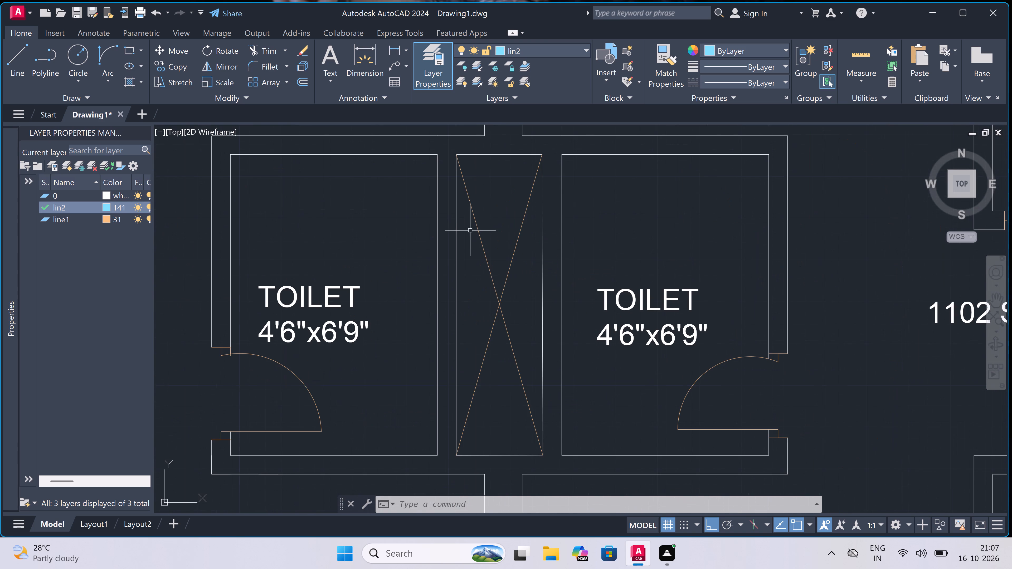
key(space)
triple_click(440, 240)
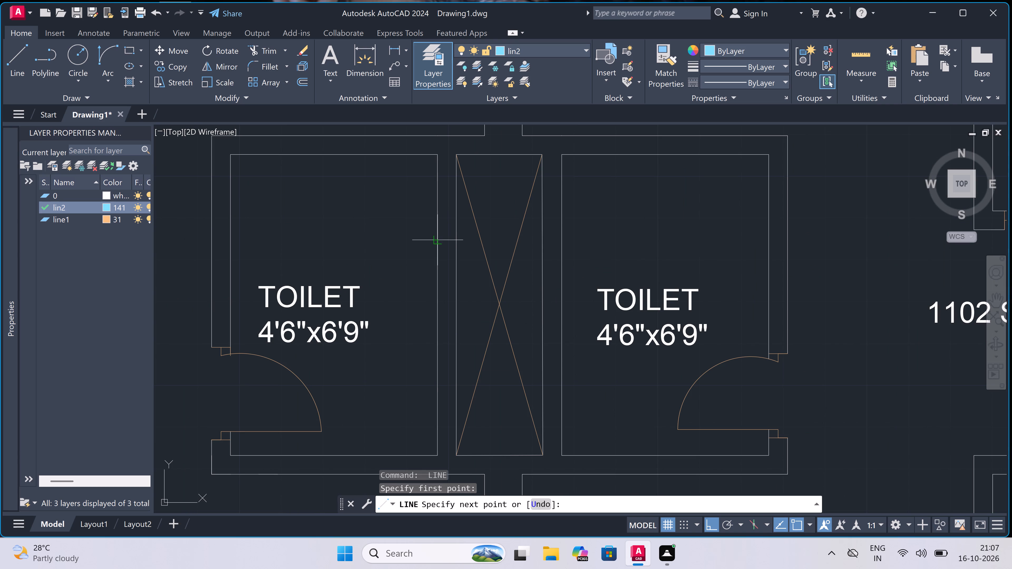
click(456, 236)
scroll(444, 242, up, 3)
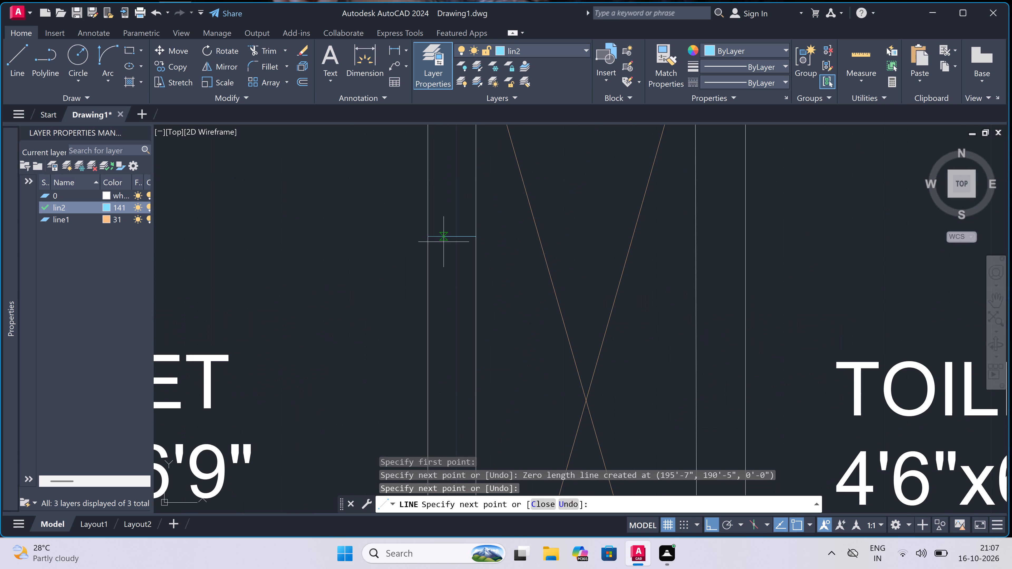
click(447, 237)
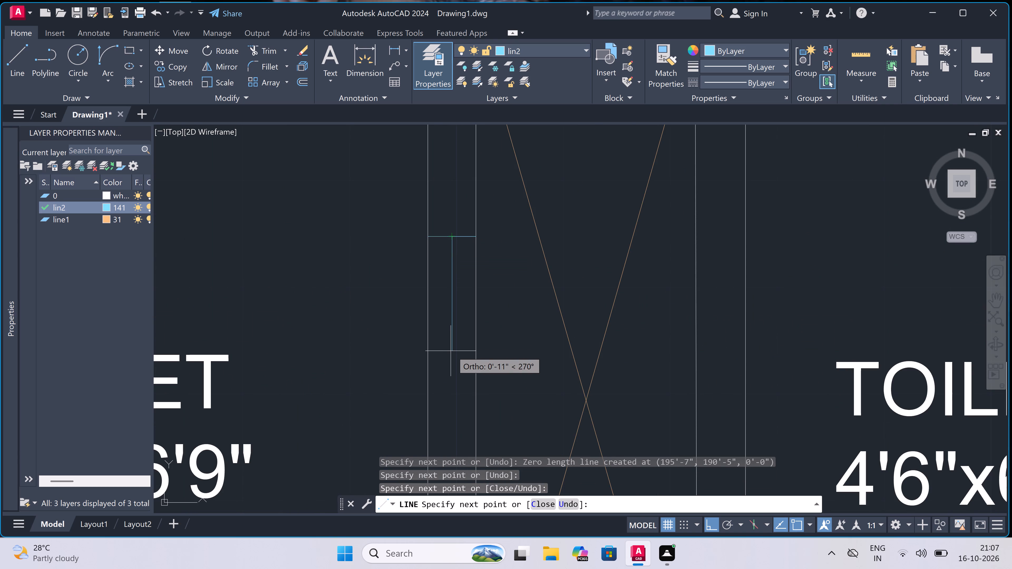
key(2)
text(')
key(space)
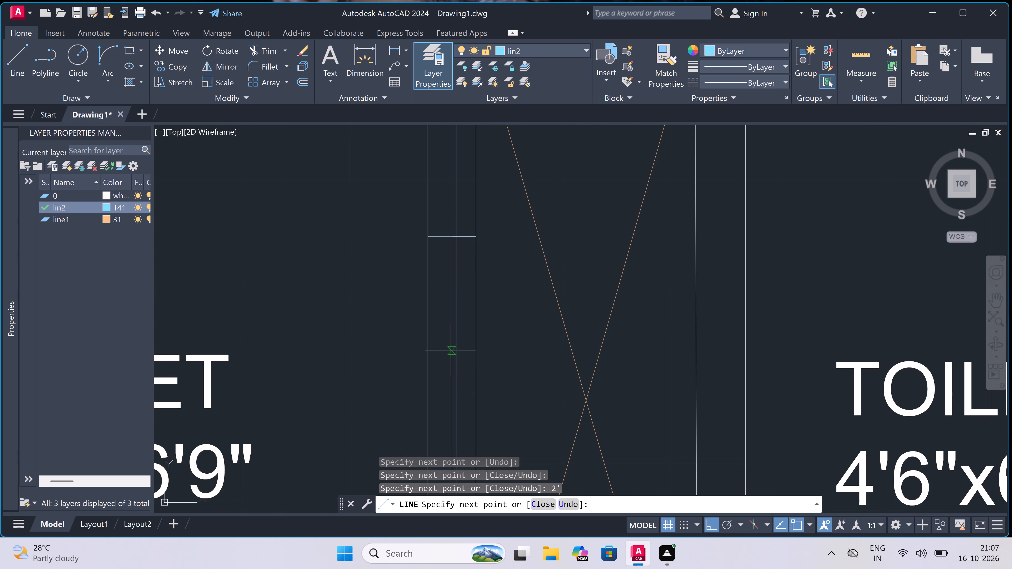
scroll(449, 351, down, 4)
scroll(437, 373, up, 3)
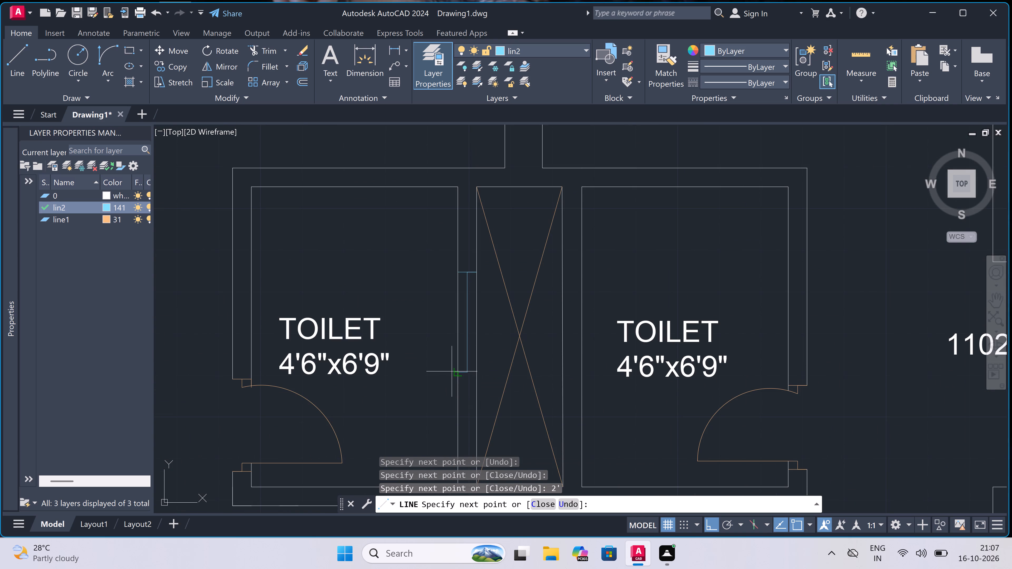
scroll(452, 371, up, 2)
click(467, 373)
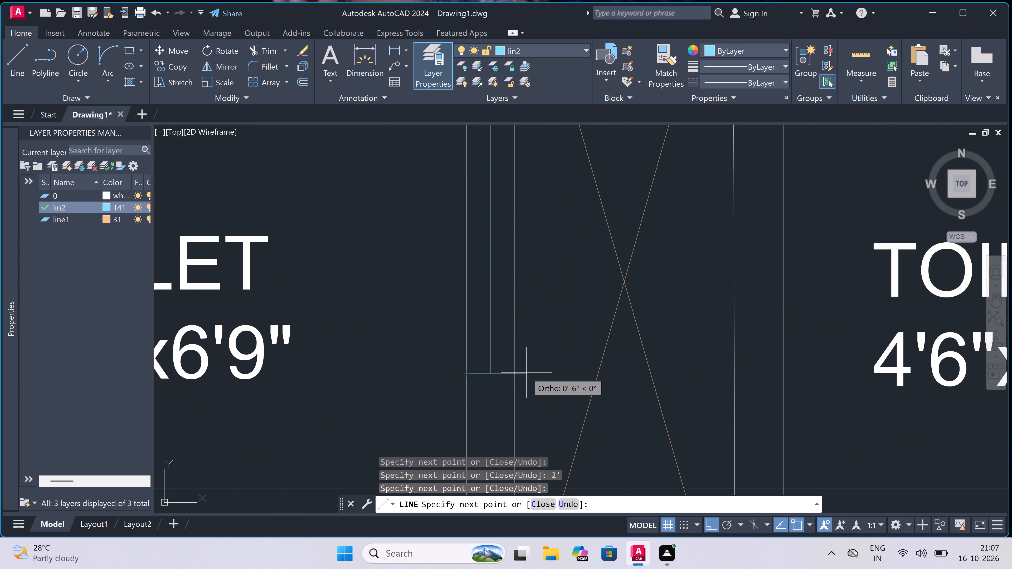
click(517, 374)
key(Escape)
Trim both wall lines between the end lines of the upper-left toilet's new shaft window.
scroll(517, 374, down, 3)
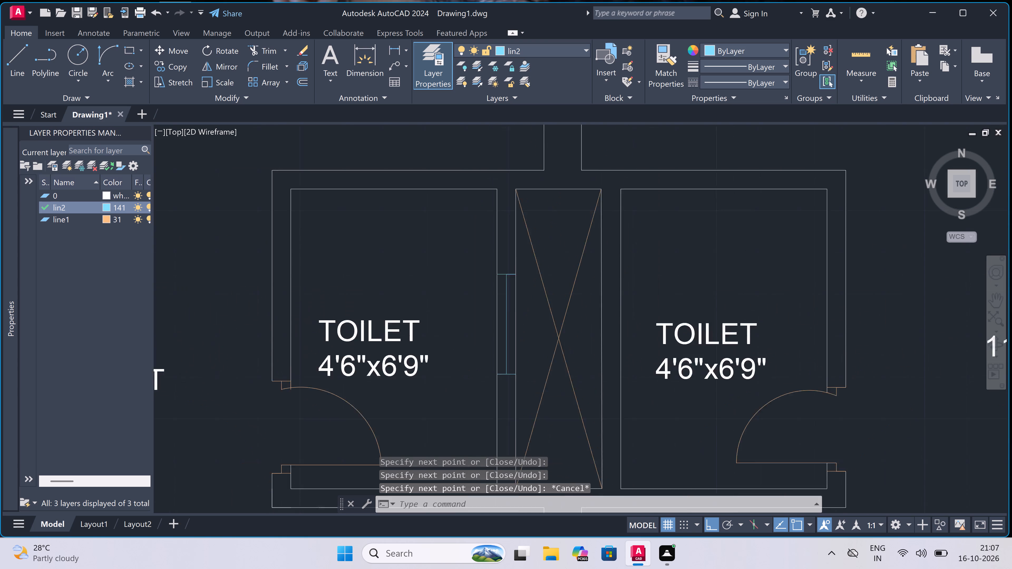
scroll(521, 347, up, 2)
text(tr)
key(space)
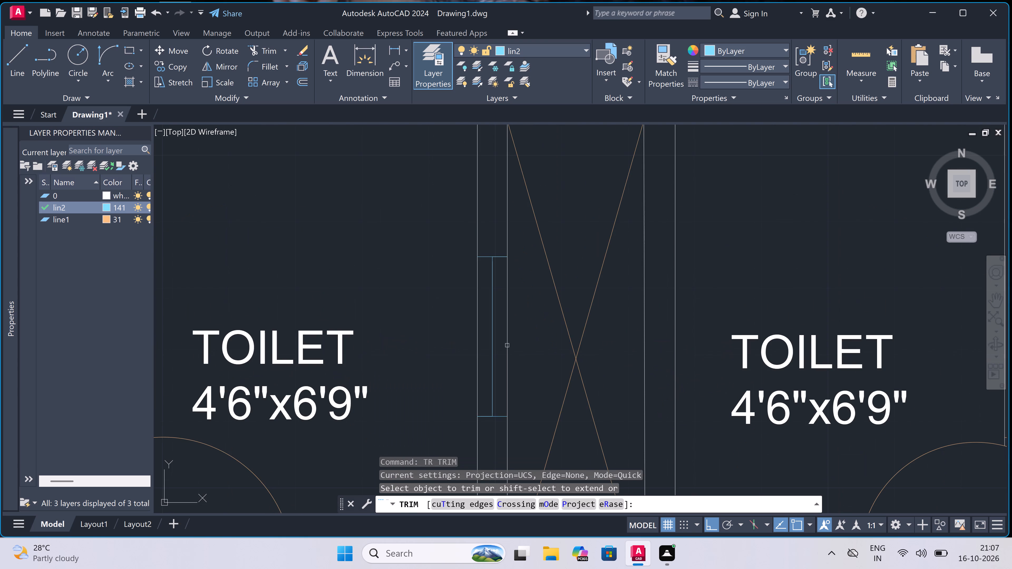
click(507, 345)
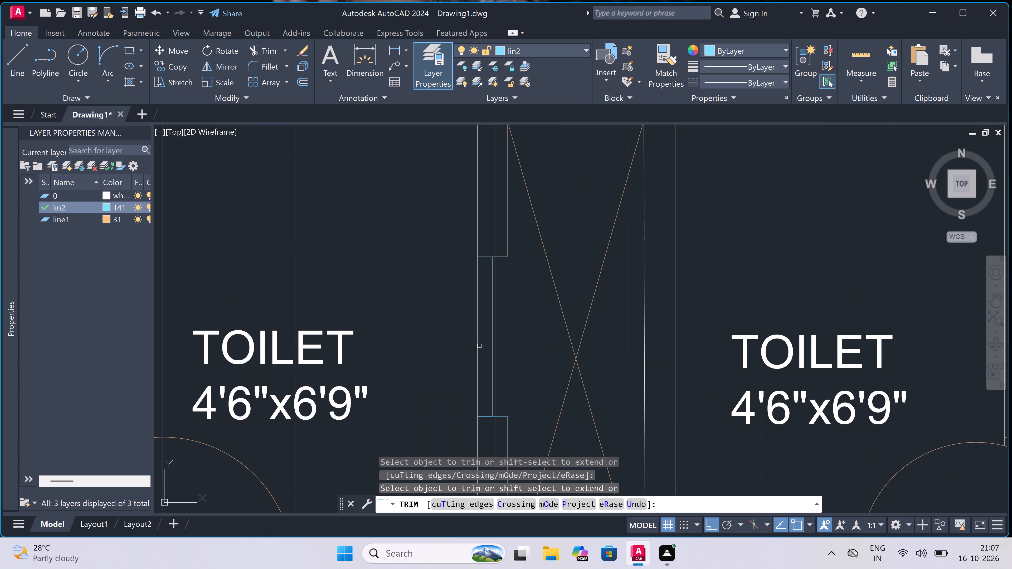
click(476, 346)
key(Escape)
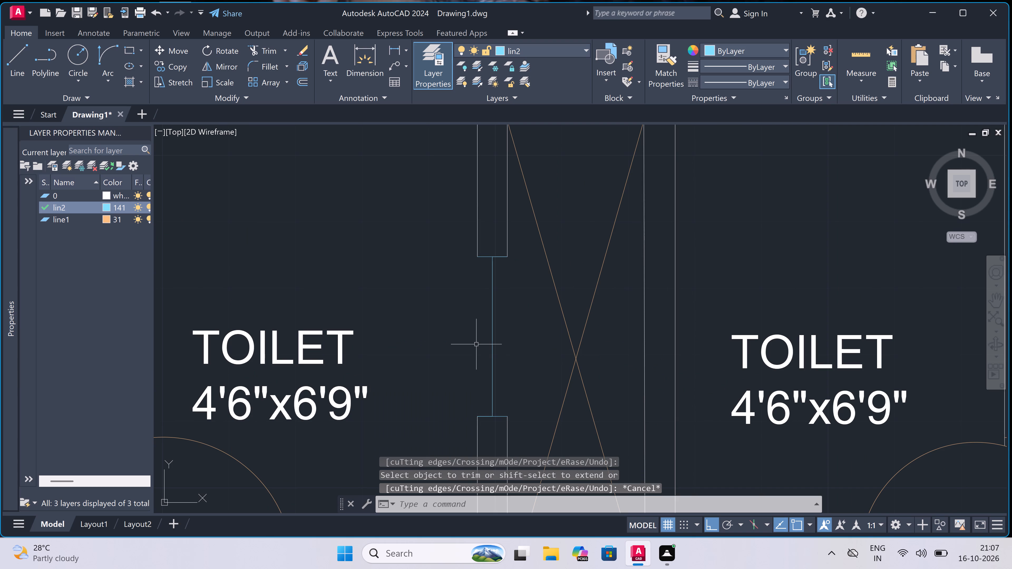
Draw the toilet-side and shaft-side face lines of the upper-left 4'6"x6'9" toilet's shaft window between its two end lines.
text(l)
key(space)
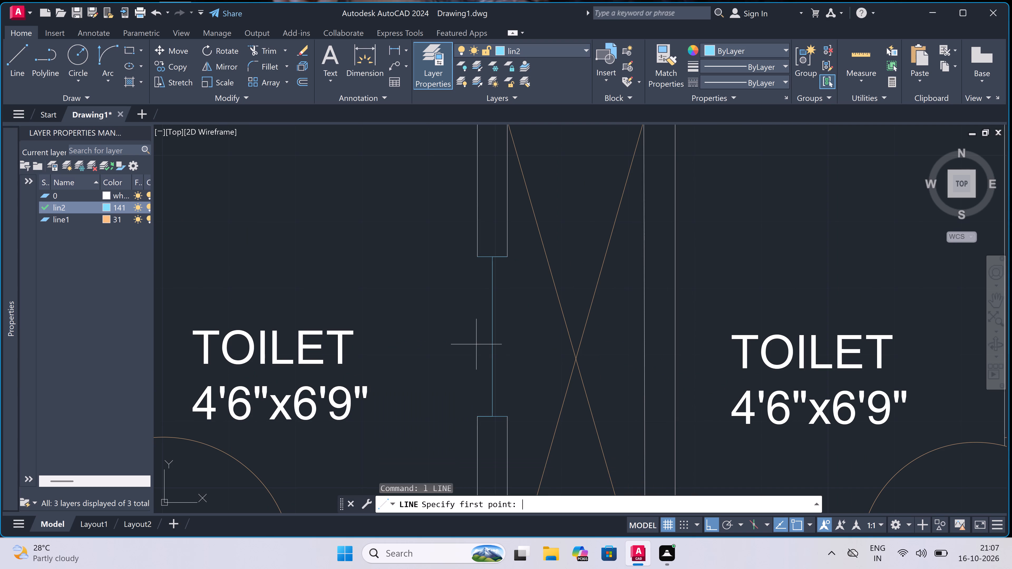
double_click(475, 255)
click(475, 416)
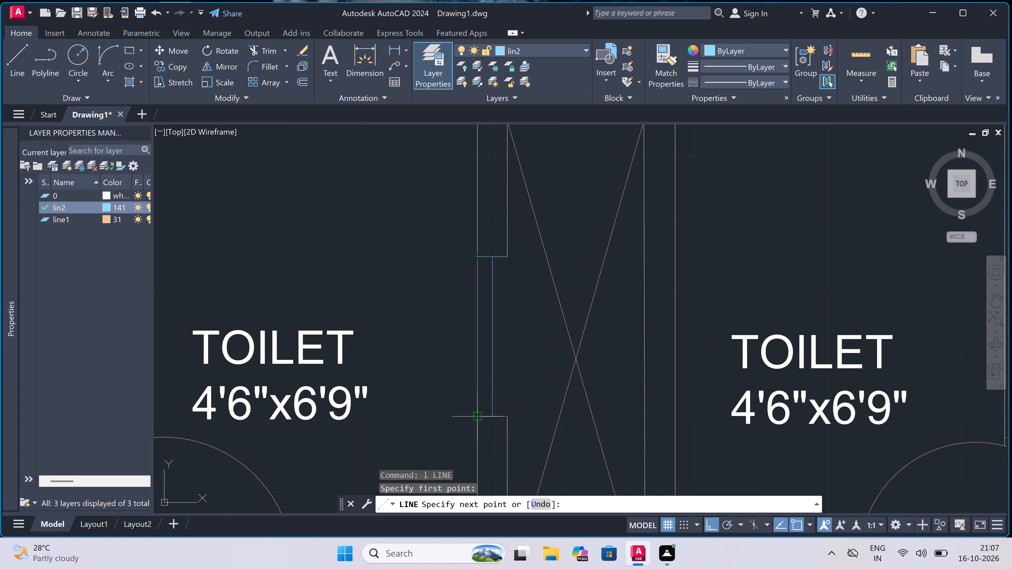
key(Escape)
key(space)
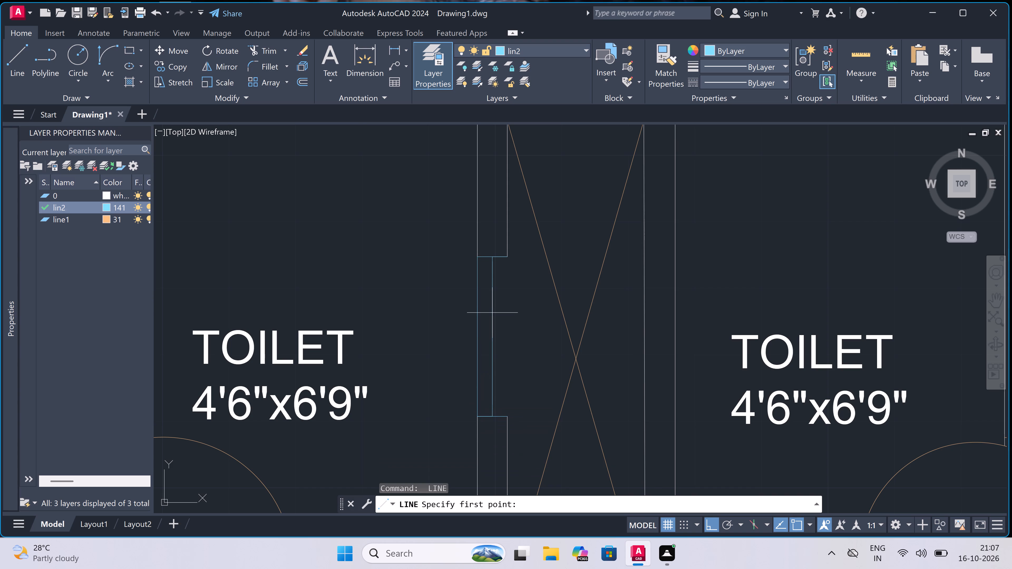
click(505, 256)
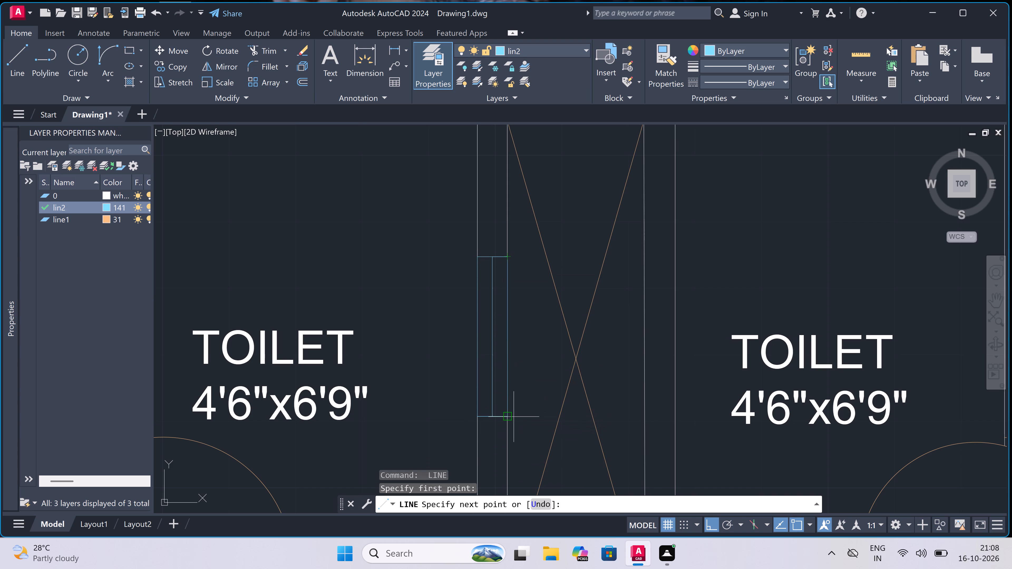
key(Escape)
scroll(479, 320, down, 1)
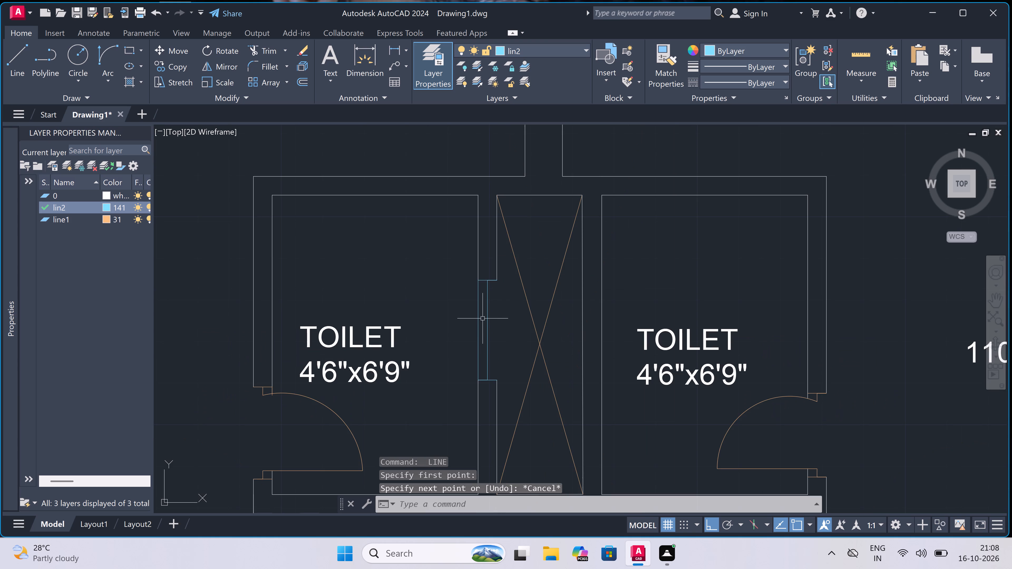
key(space)
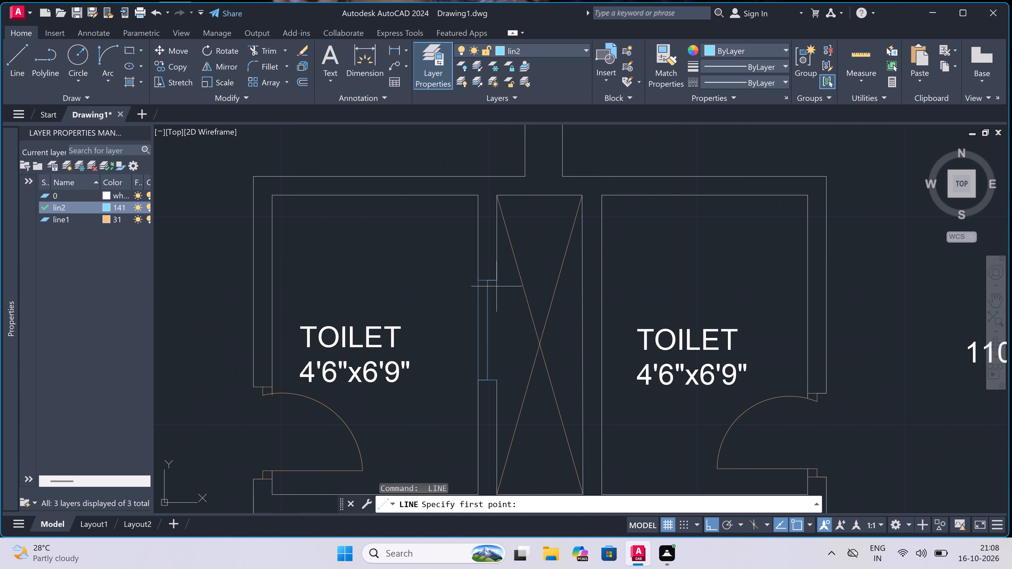
double_click(496, 277)
scroll(503, 384, up, 2)
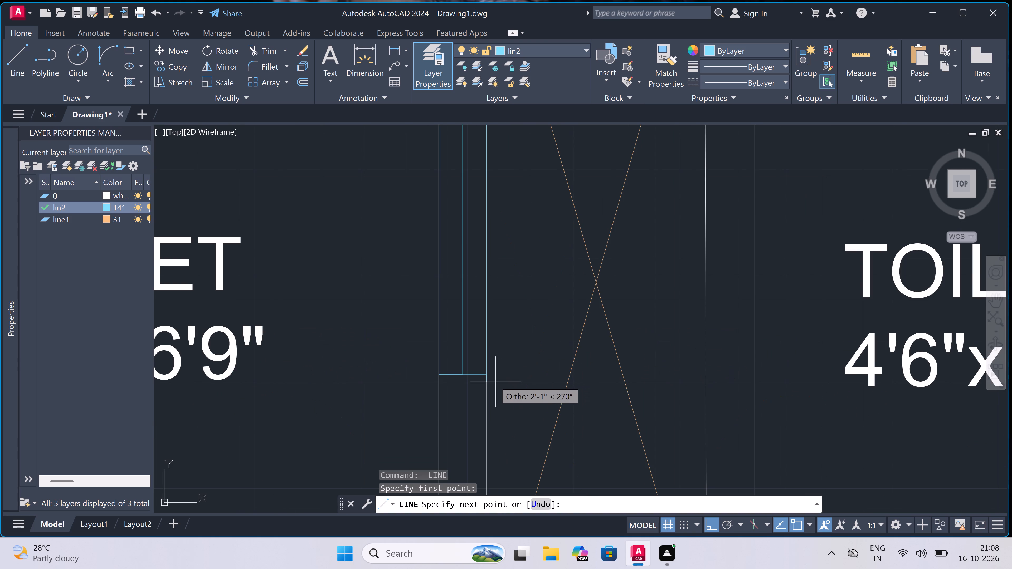
click(483, 373)
key(Escape)
scroll(483, 373, down, 2)
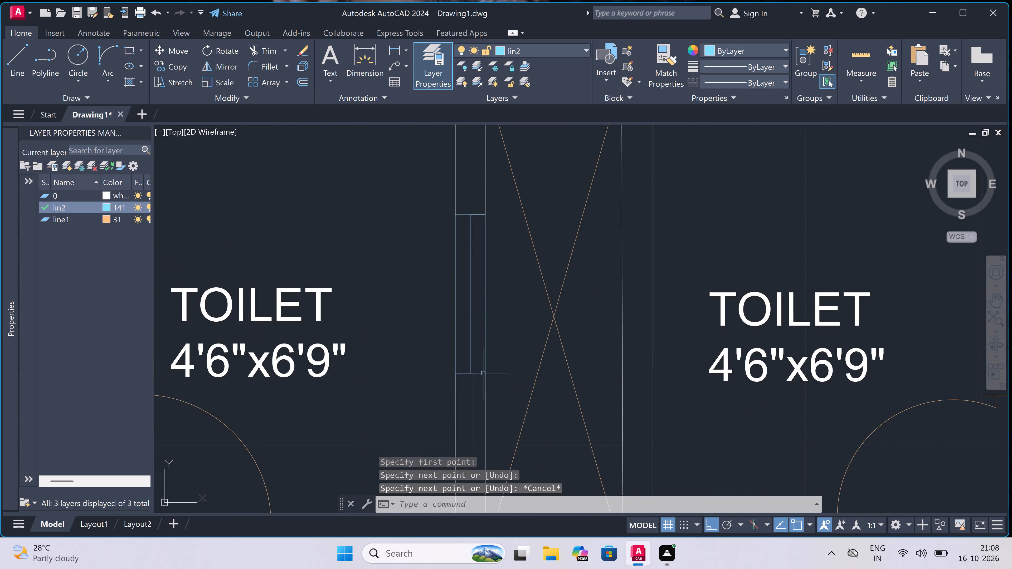
Draw a 2' window centreline with end lines across the wall between the crossed shaft and the upper-right 4'6"x6'9" toilet.
scroll(483, 373, down, 2)
key(space)
scroll(532, 368, up, 3)
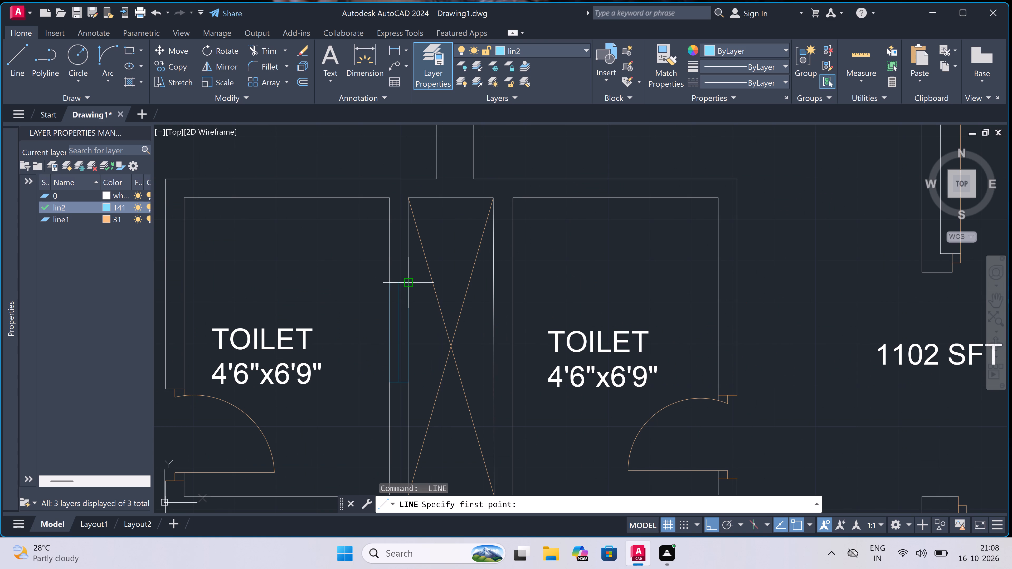
click(492, 284)
click(511, 280)
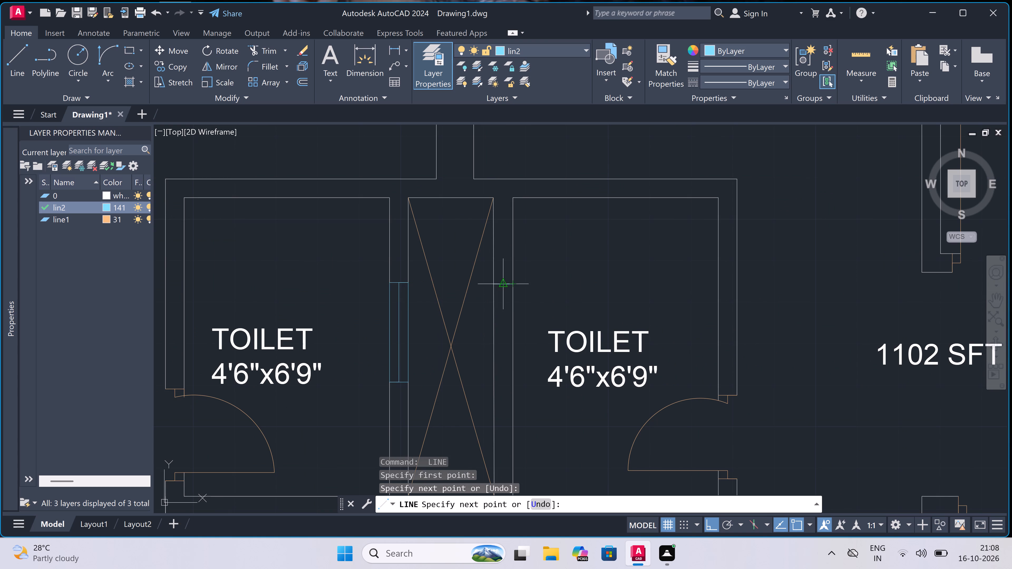
click(501, 285)
text(2')
key(space)
scroll(493, 383, up, 2)
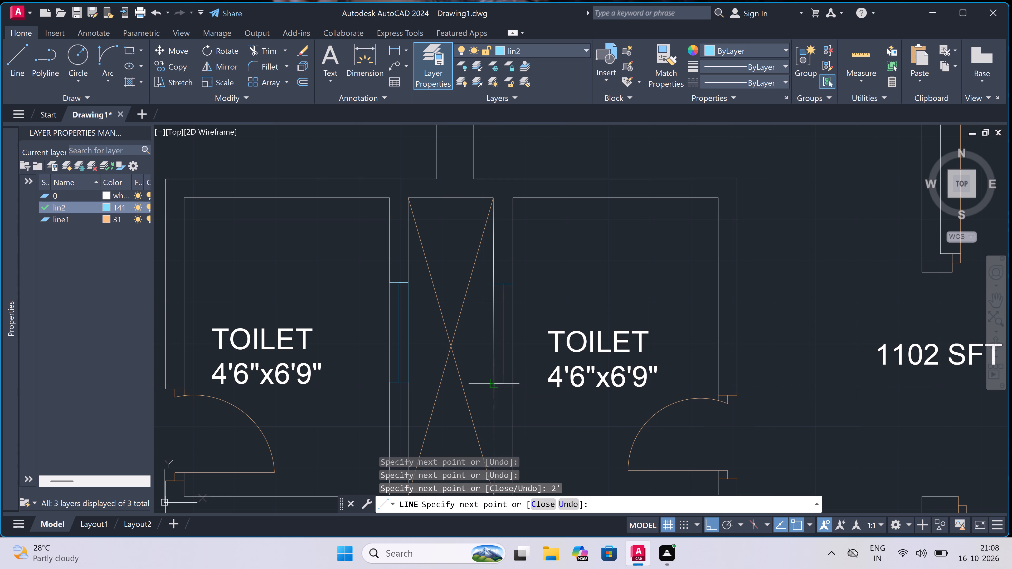
scroll(493, 383, up, 2)
click(493, 383)
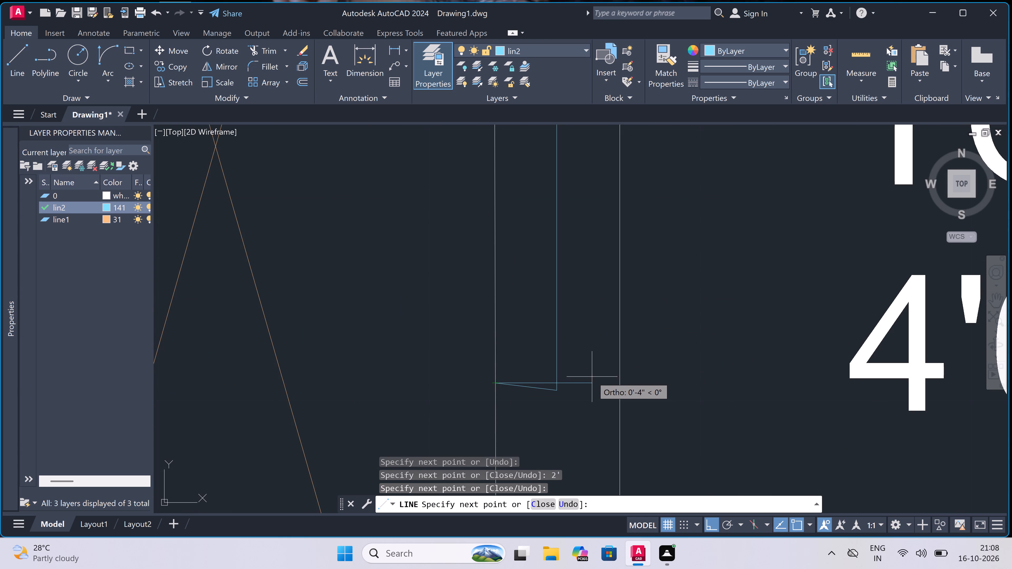
key(ctrl+z)
scroll(552, 391, up, 2)
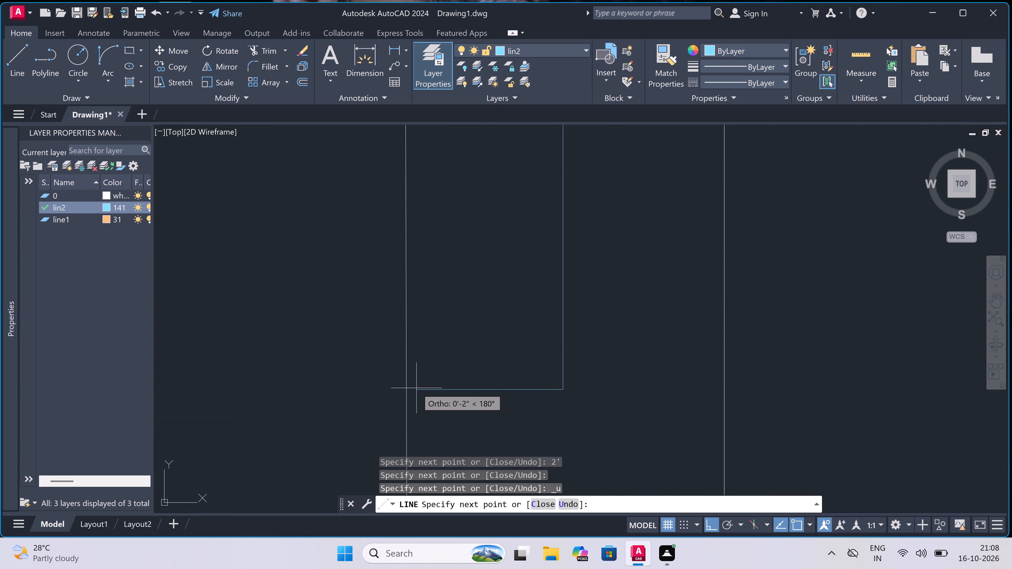
click(406, 391)
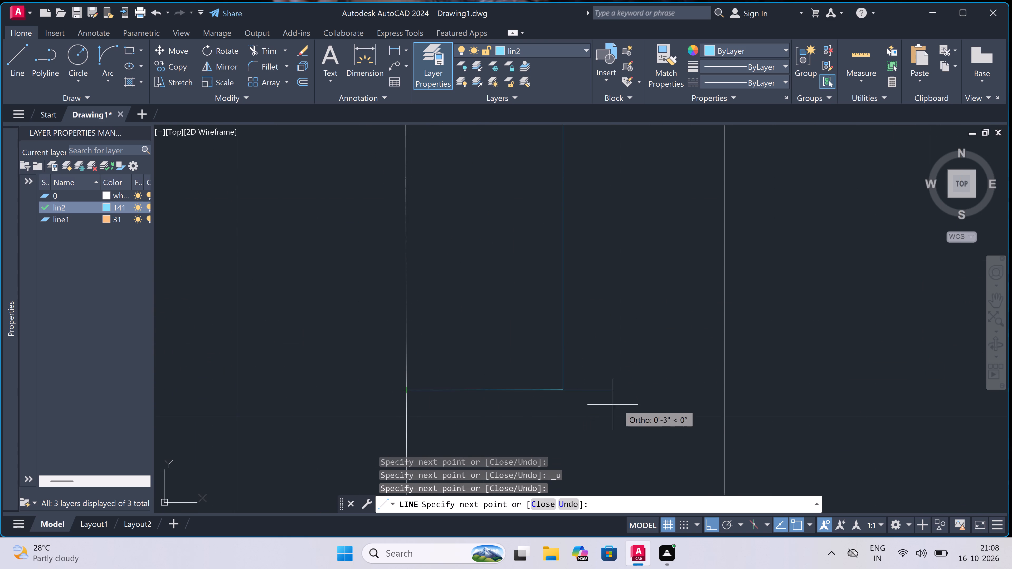
double_click(727, 390)
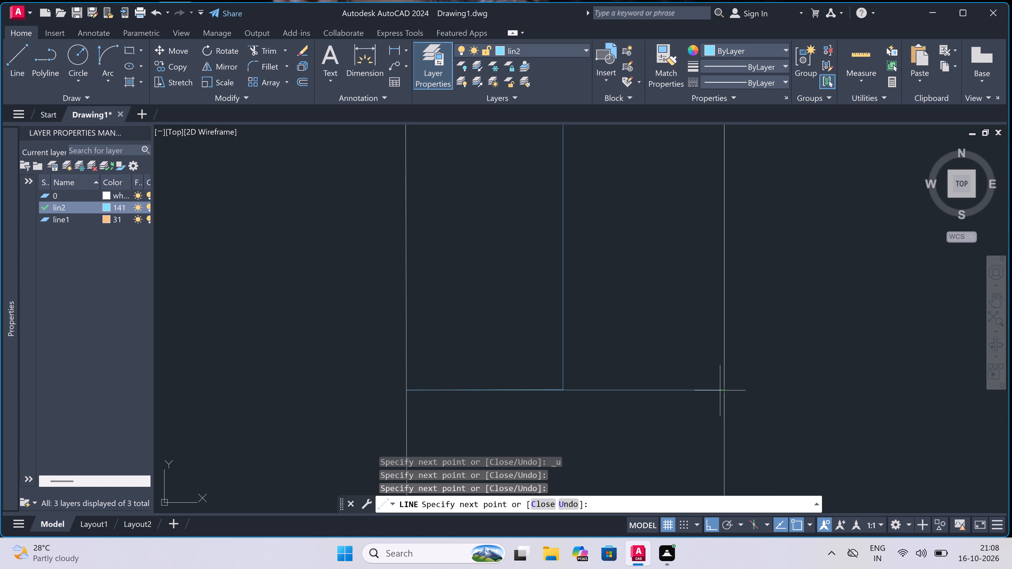
key(Escape)
Trim both wall lines between the end lines of the upper-right 4'6"x6'9" toilet's new shaft window.
scroll(465, 364, down, 6)
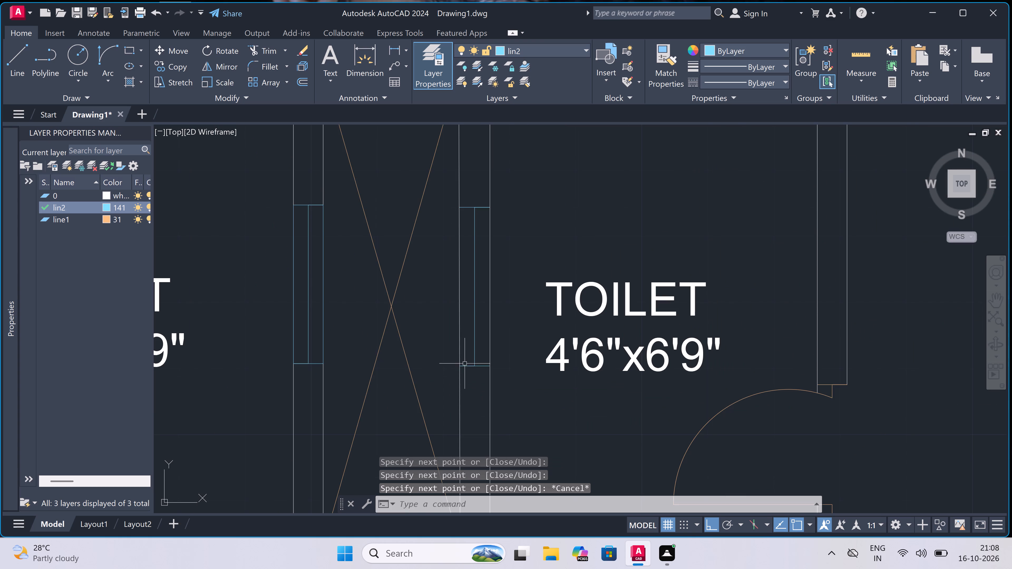
text(tr)
key(space)
click(458, 312)
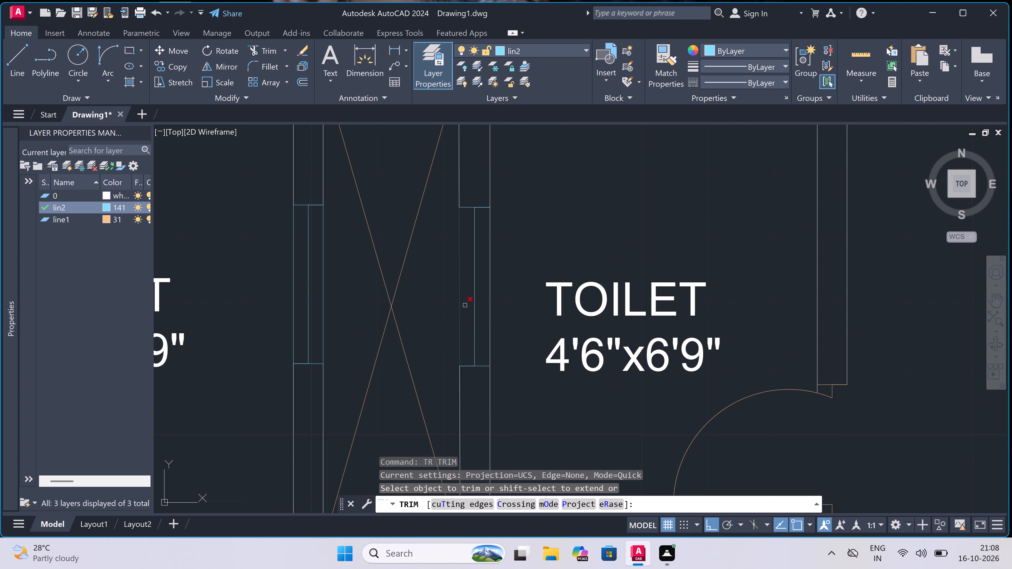
triple_click(490, 289)
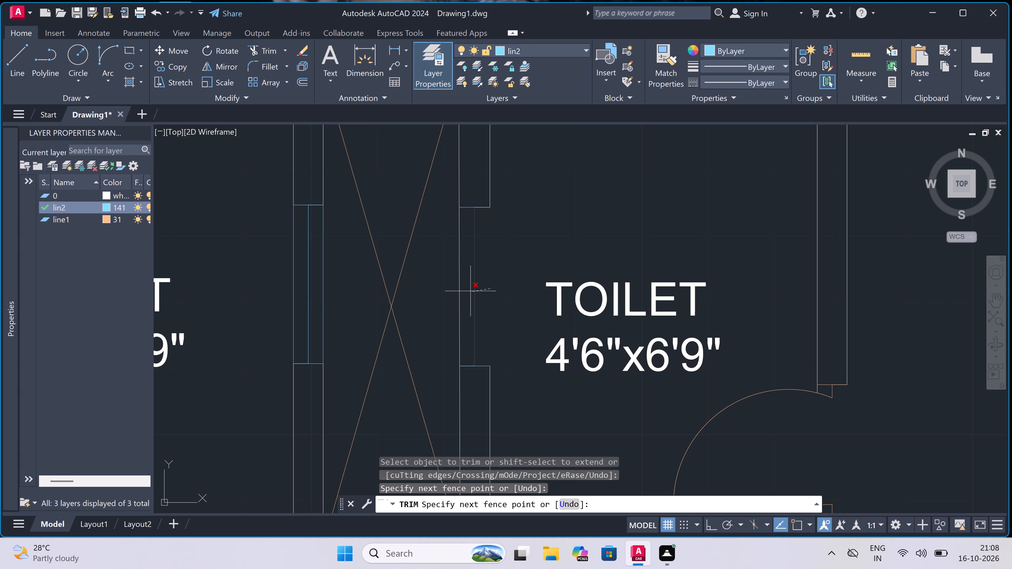
click(482, 278)
click(469, 281)
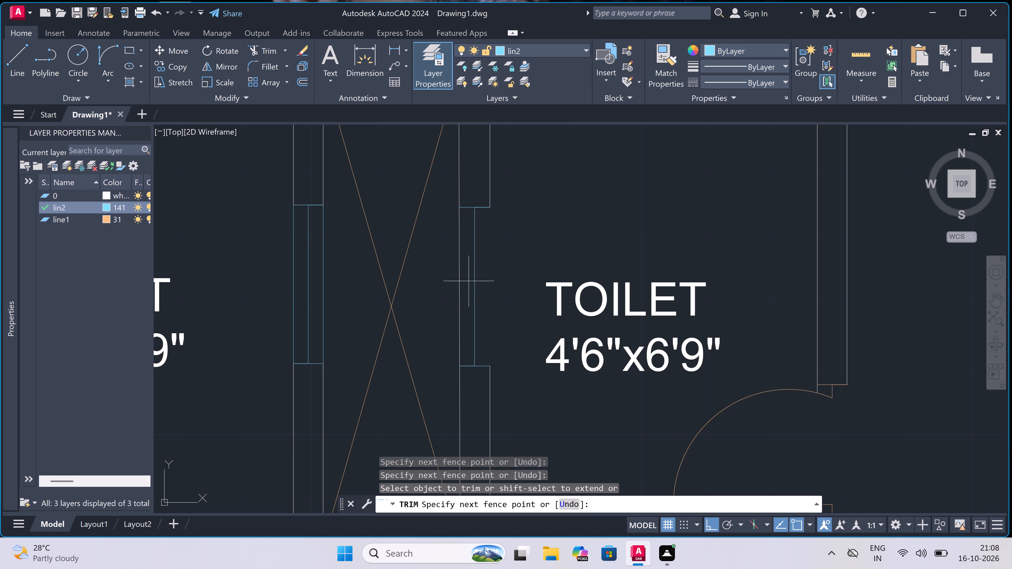
double_click(448, 300)
key(Escape)
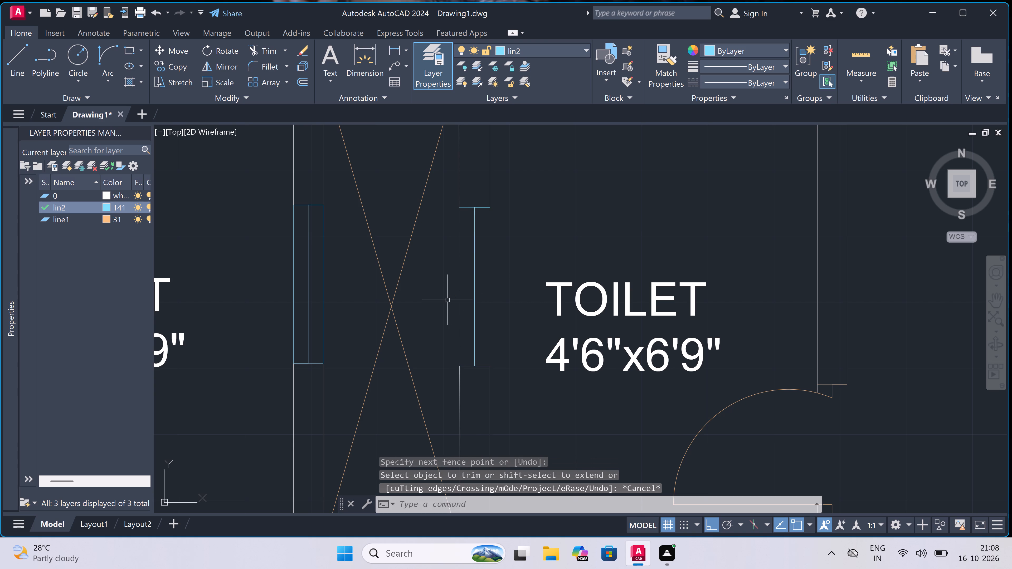
Draw the shaft-side and toilet-side face lines of the upper-right 4'6"x6'9" toilet window between its two end lines.
text(l)
key(space)
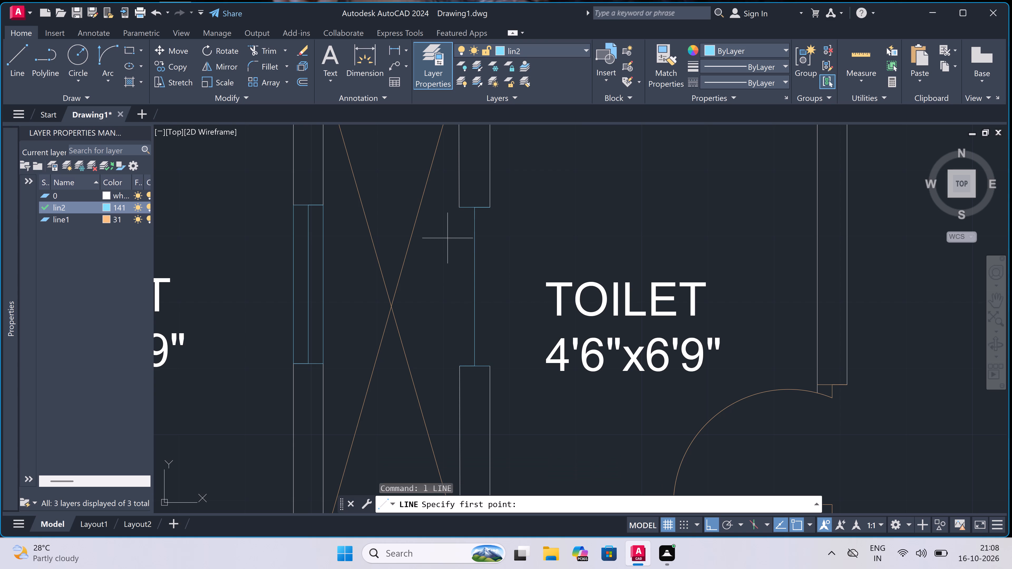
click(460, 210)
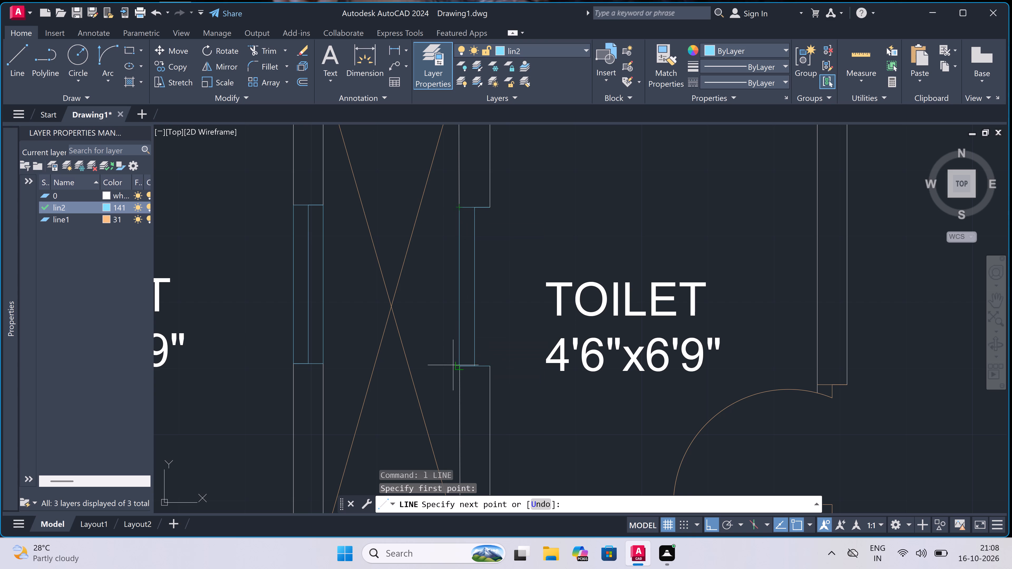
click(456, 367)
key(Escape)
key(space)
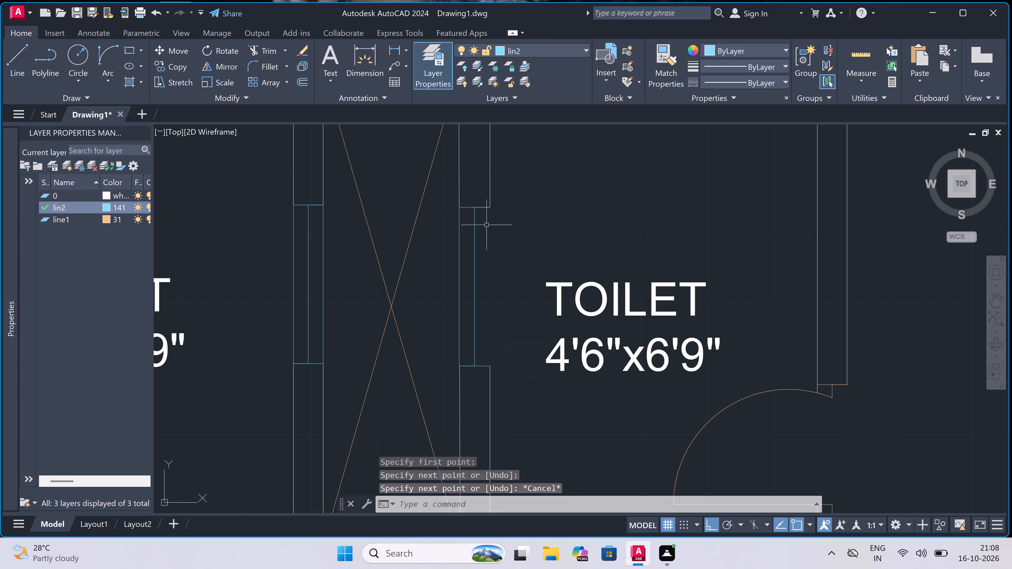
click(489, 203)
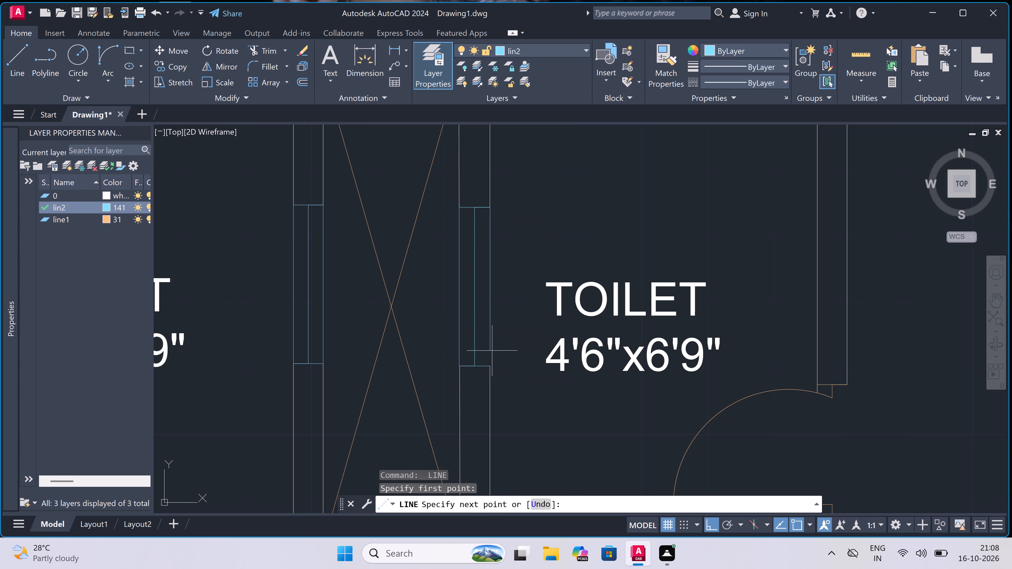
click(489, 367)
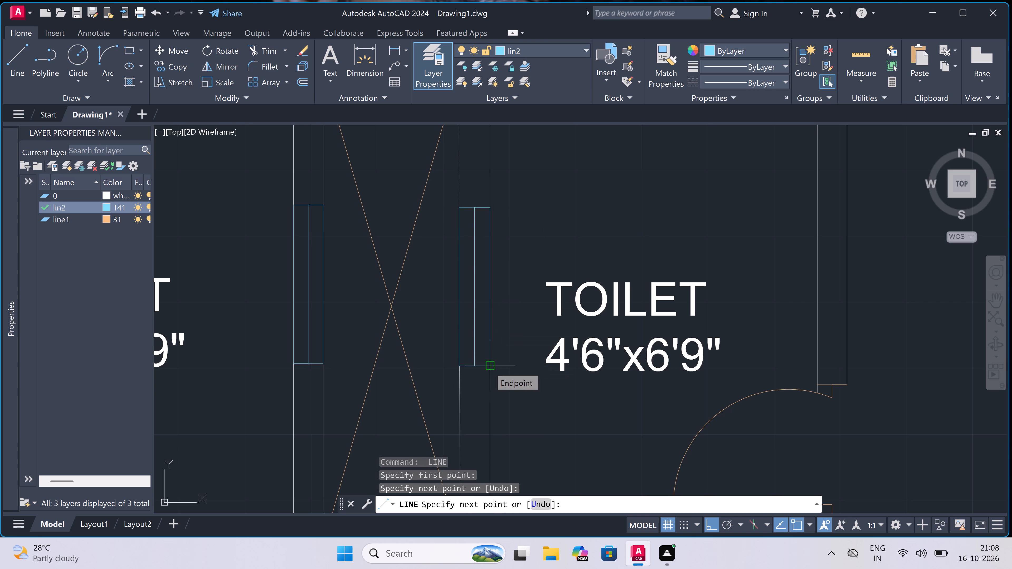
key(Escape)
Draw a 2' window centreline with end lines across the outer wall of the 5'x7" toilet west of the entrance lobby.
scroll(491, 292, down, 5)
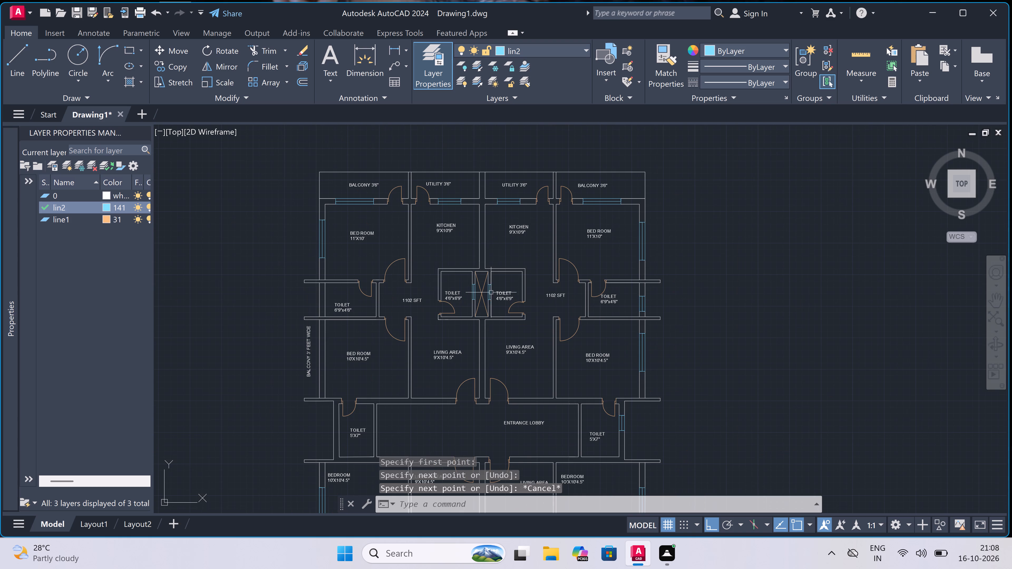
scroll(634, 288, up, 2)
scroll(539, 302, down, 3)
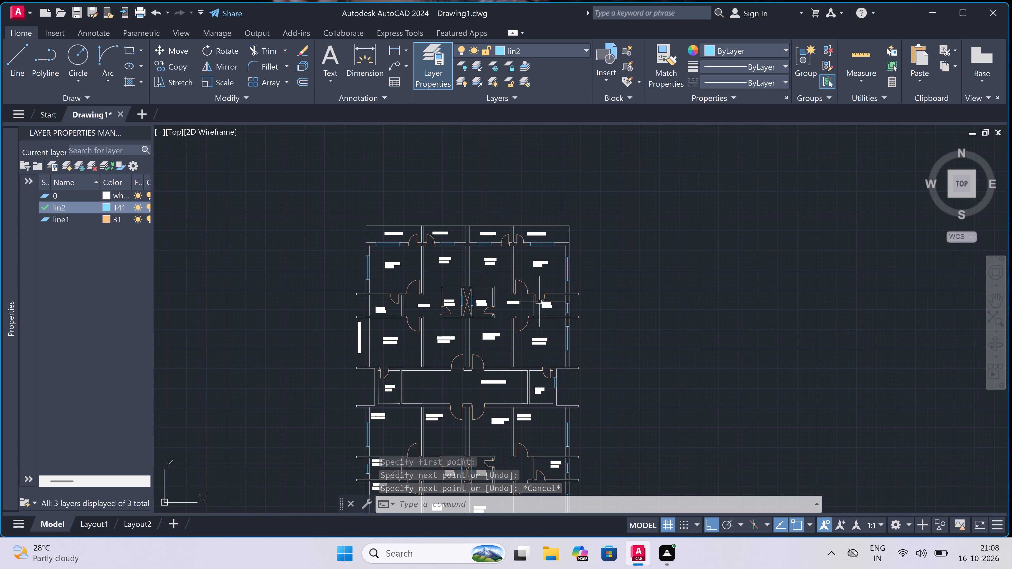
scroll(361, 362, up, 2)
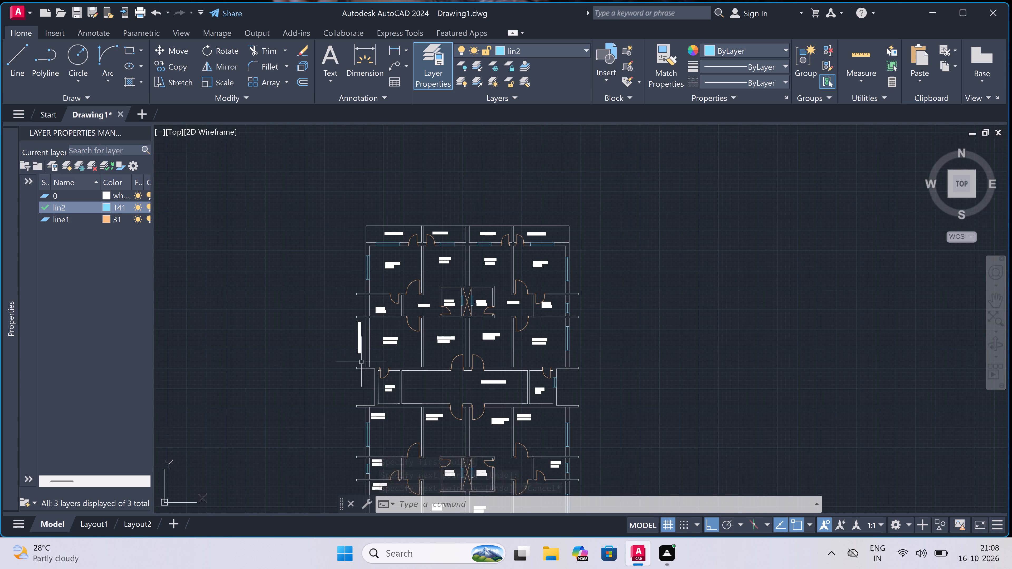
scroll(365, 362, down, 2)
scroll(373, 413, up, 1)
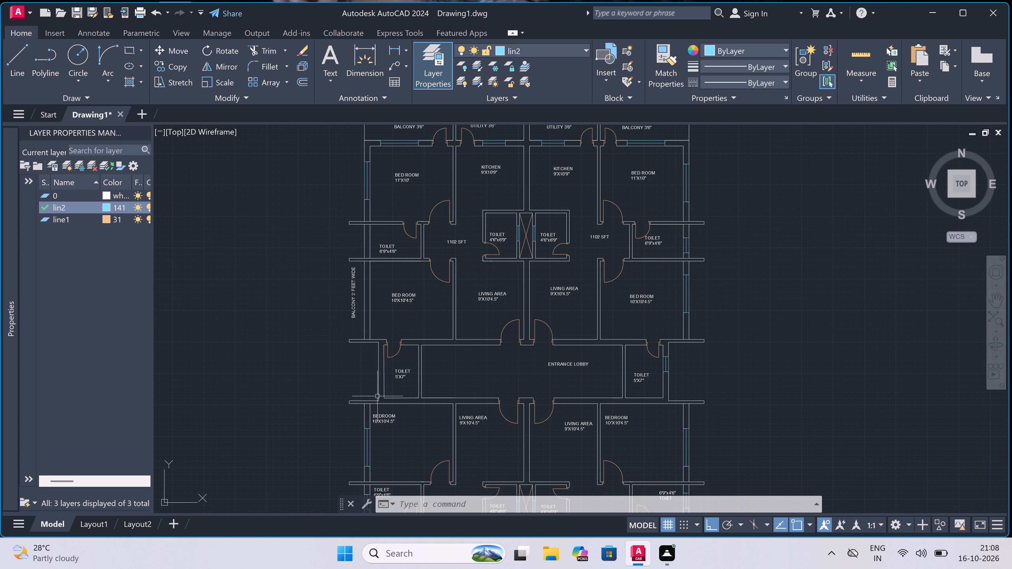
scroll(388, 373, up, 3)
key(space)
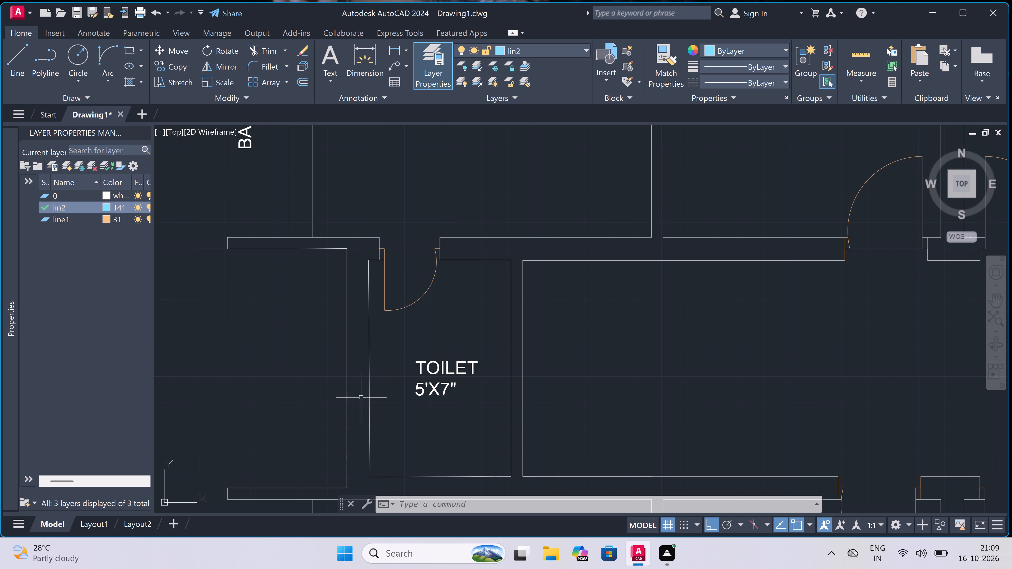
click(346, 421)
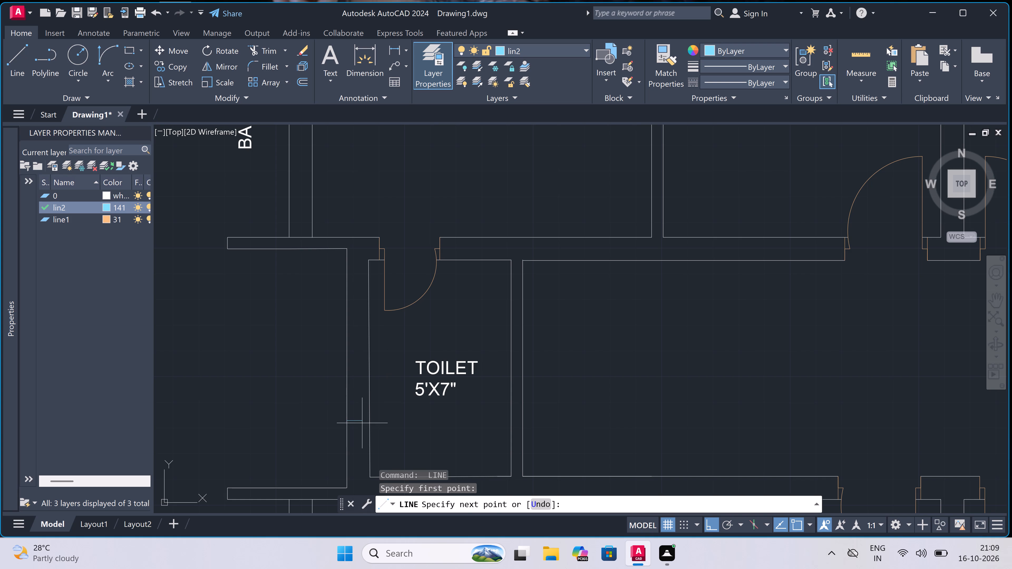
double_click(368, 420)
double_click(359, 418)
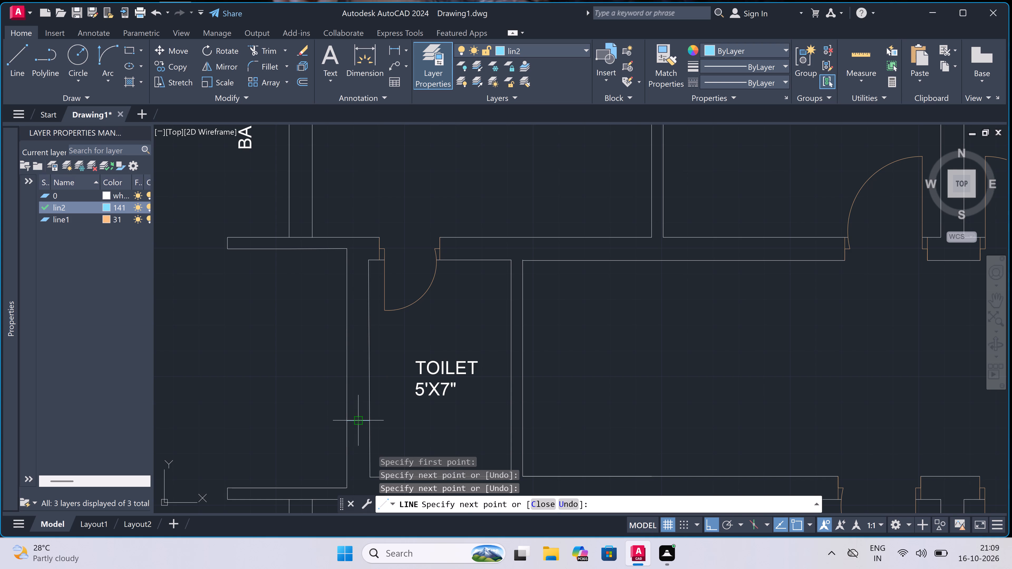
text(2')
key(space)
scroll(365, 356, up, 3)
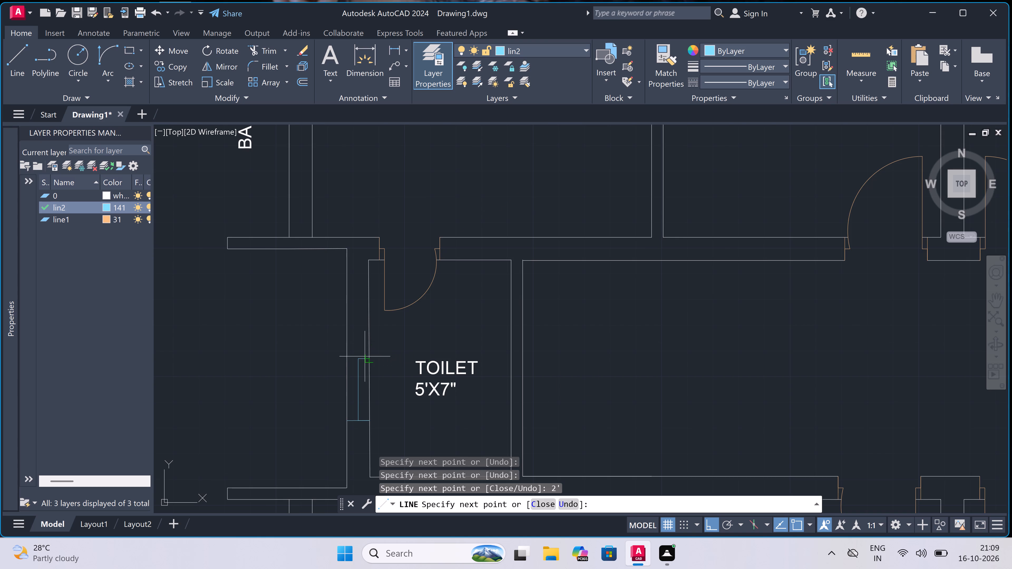
double_click(384, 364)
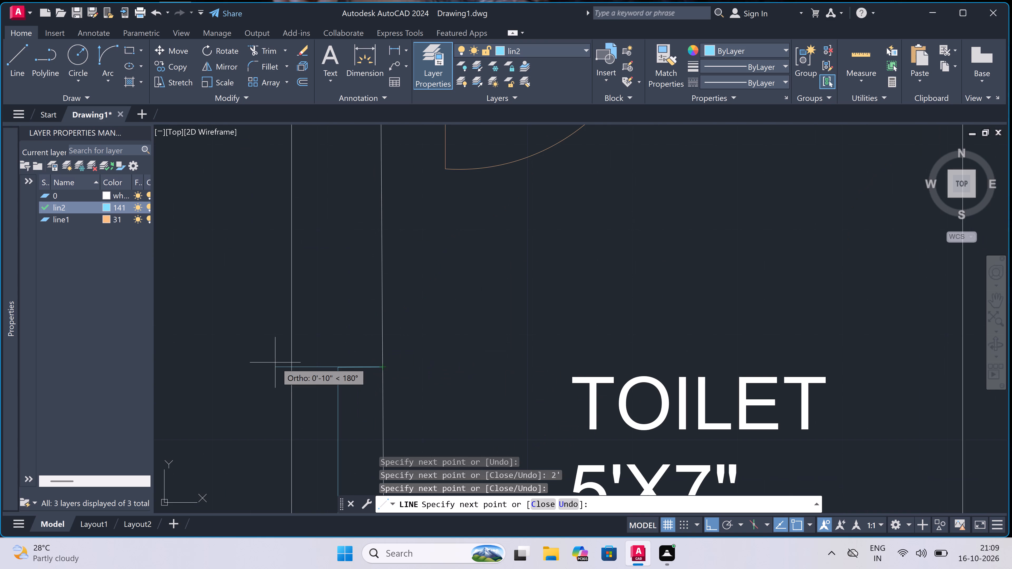
click(291, 365)
key(Escape)
scroll(329, 344, down, 2)
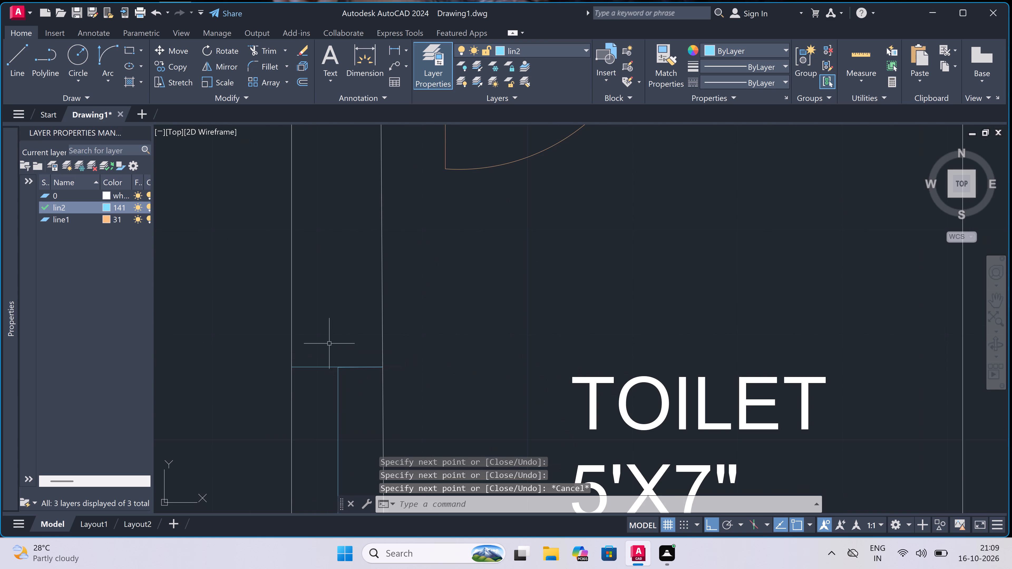
Trim both wall lines between the end lines of the new window in the 5'X7" toilet west of the entrance lobby.
scroll(329, 344, down, 3)
scroll(333, 376, up, 3)
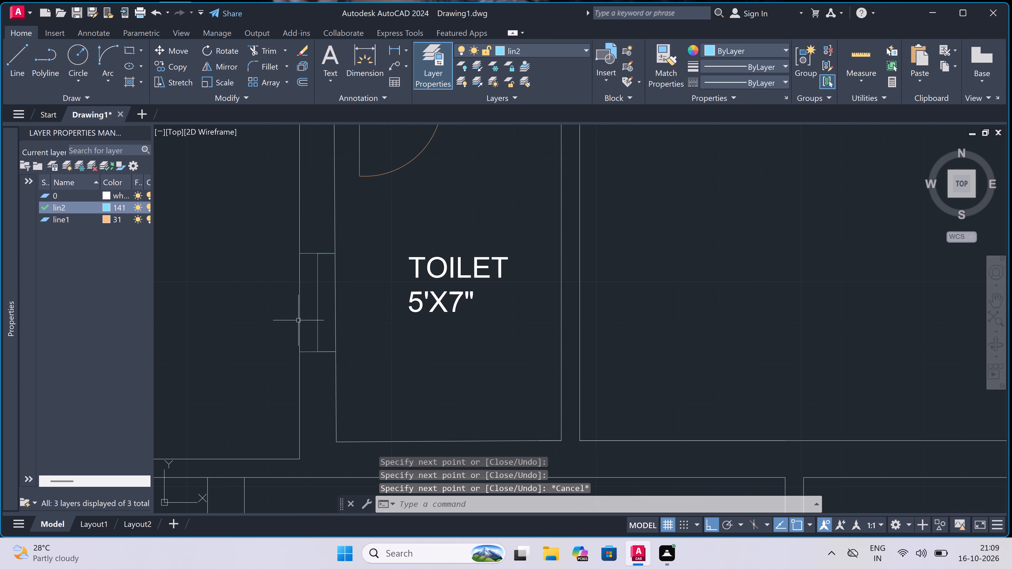
text(tr)
key(space)
double_click(298, 320)
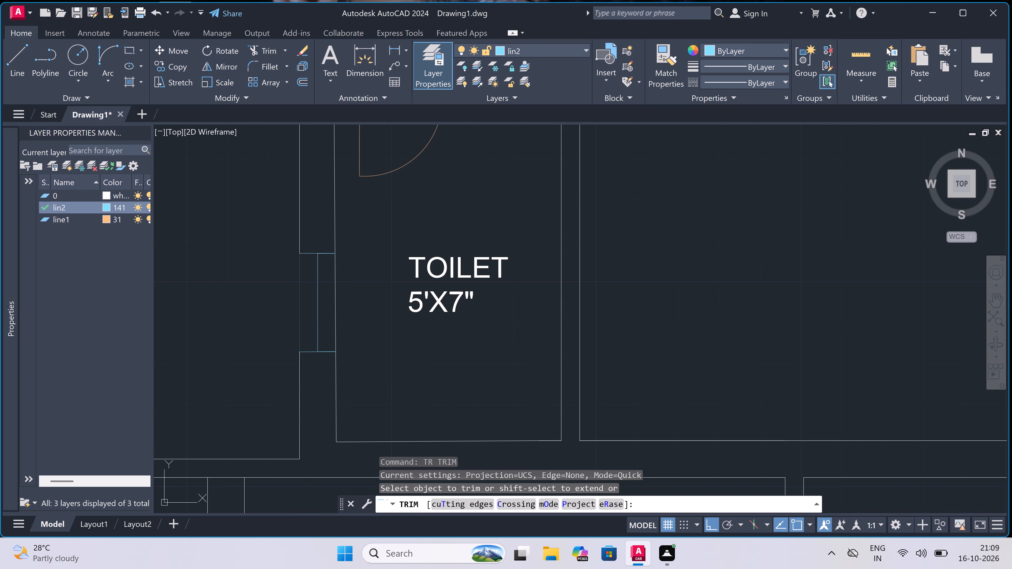
click(334, 317)
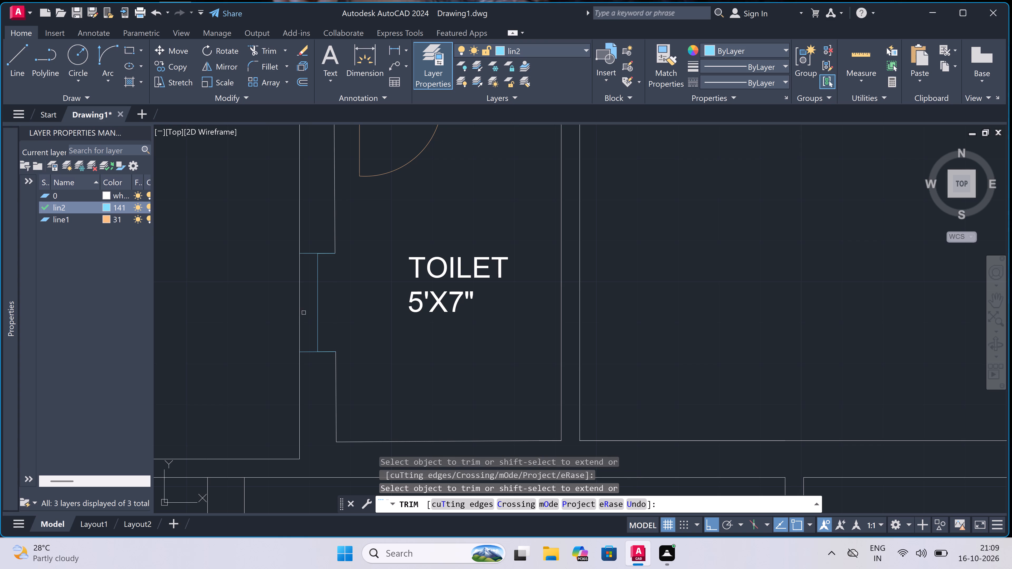
click(303, 312)
click(259, 319)
key(Escape)
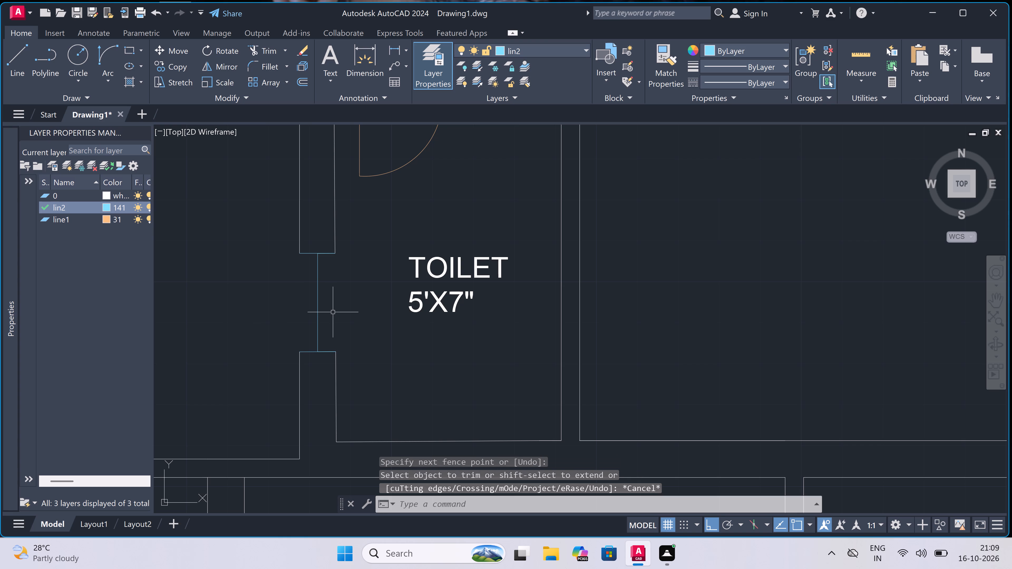
Draw the outer and toilet-side face lines of the west 5'X7" toilet's window between its two end lines.
text(l)
key(space)
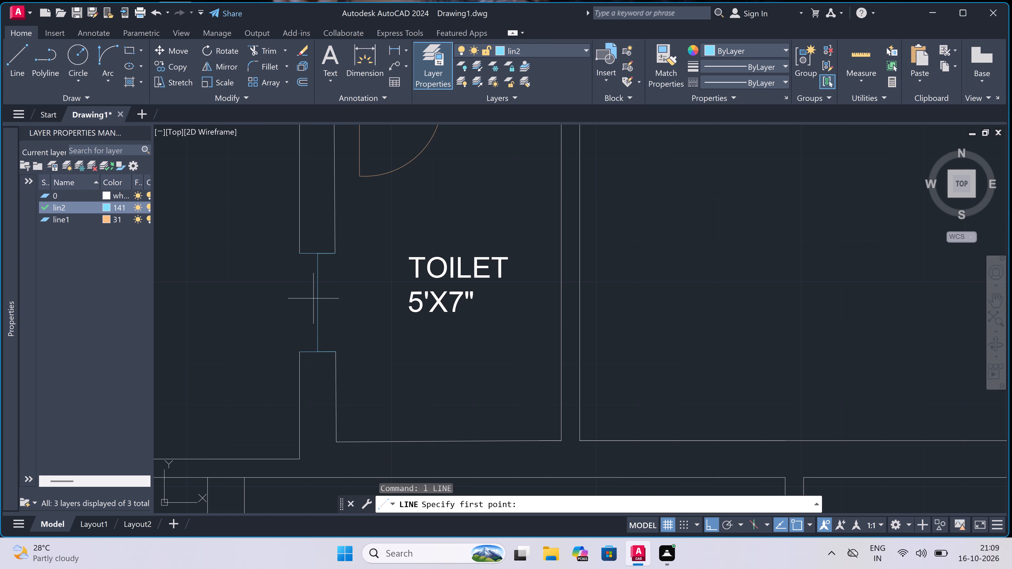
click(299, 248)
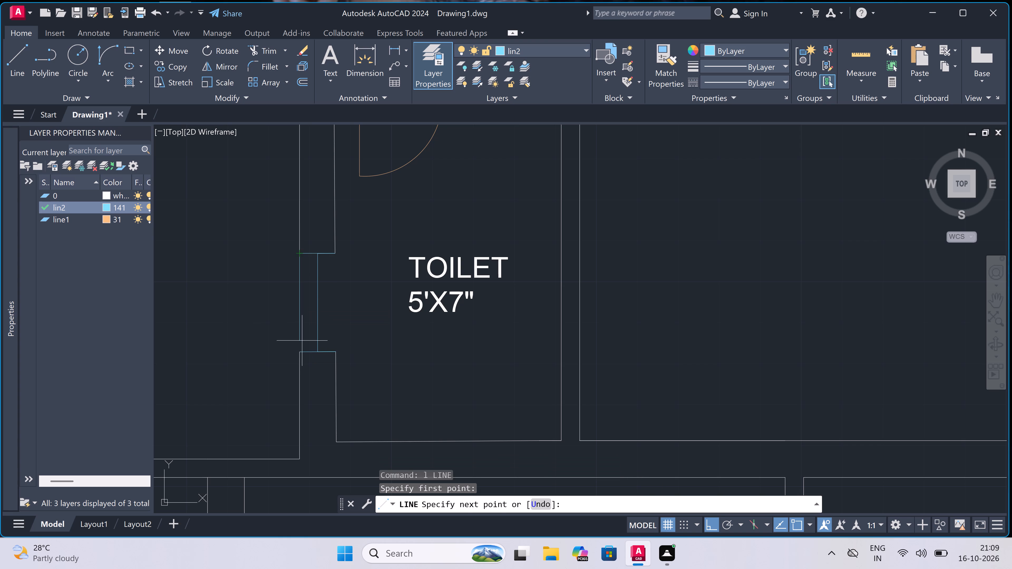
click(303, 348)
key(Escape)
key(space)
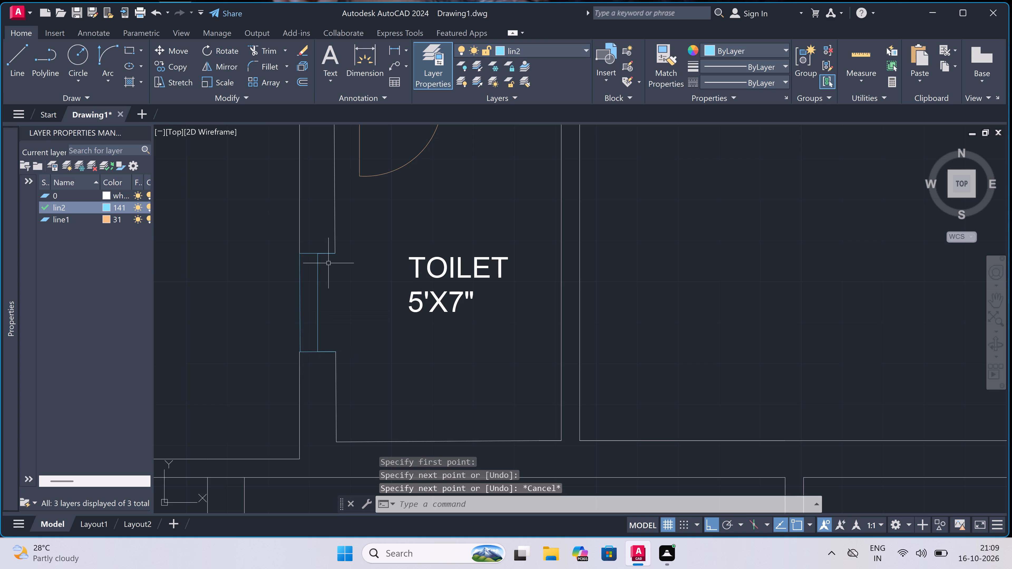
triple_click(337, 252)
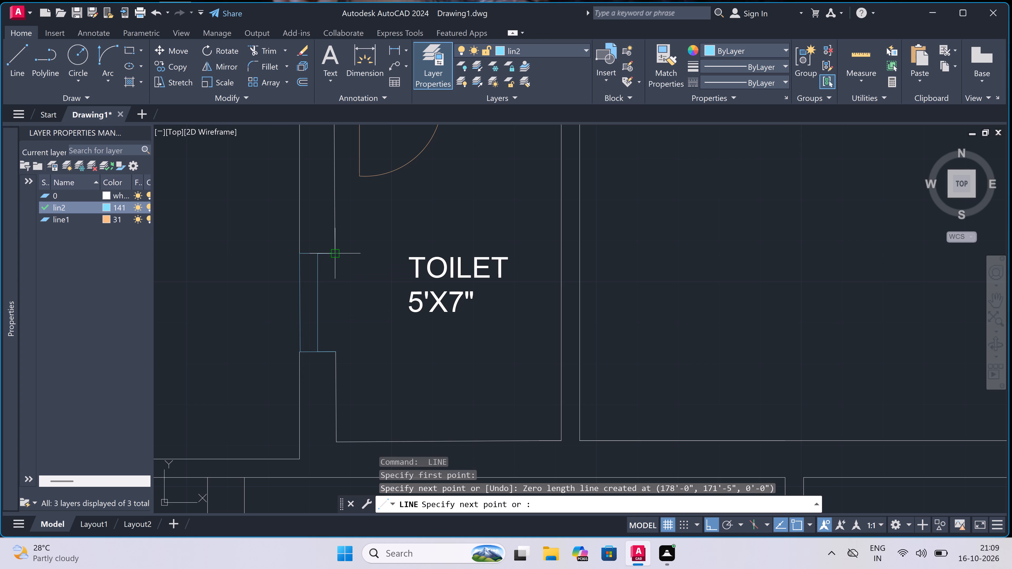
double_click(334, 353)
key(Escape)
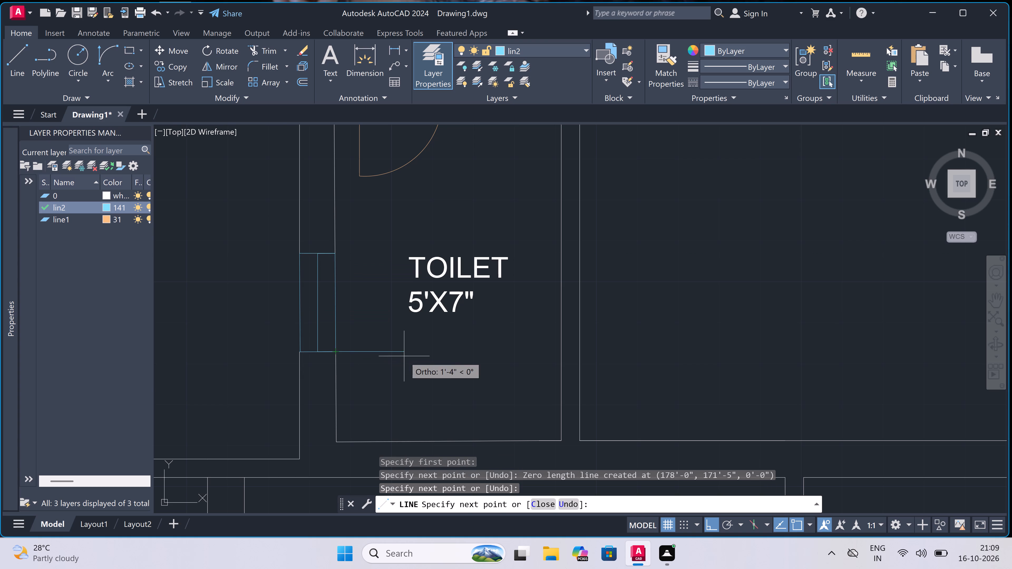
Draw a 5' window centreline with end lines across the wall between the 3' wide balcony and the west 10'X10'4.5" bedroom.
scroll(405, 356, down, 5)
key(space)
scroll(374, 290, up, 3)
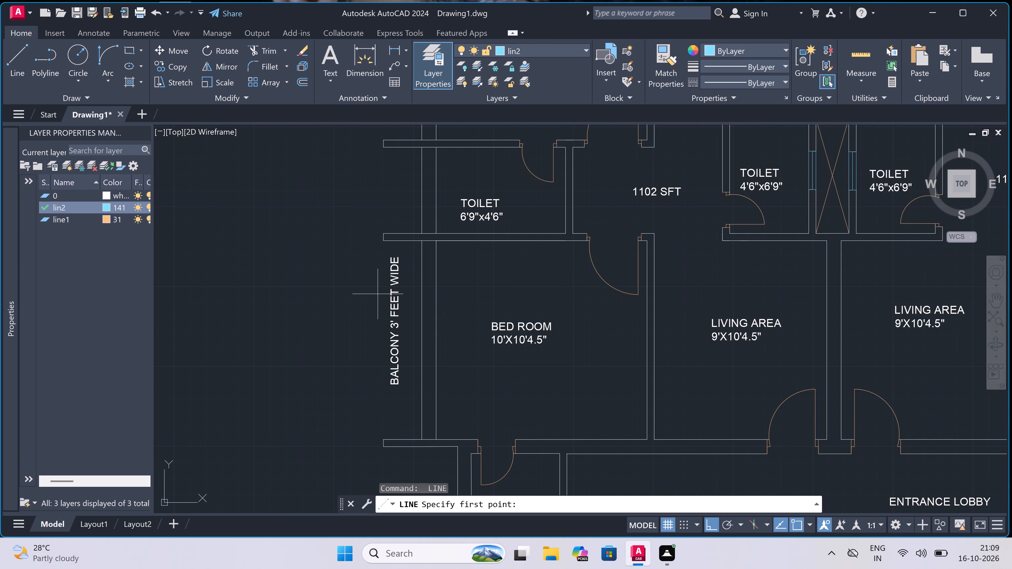
click(425, 395)
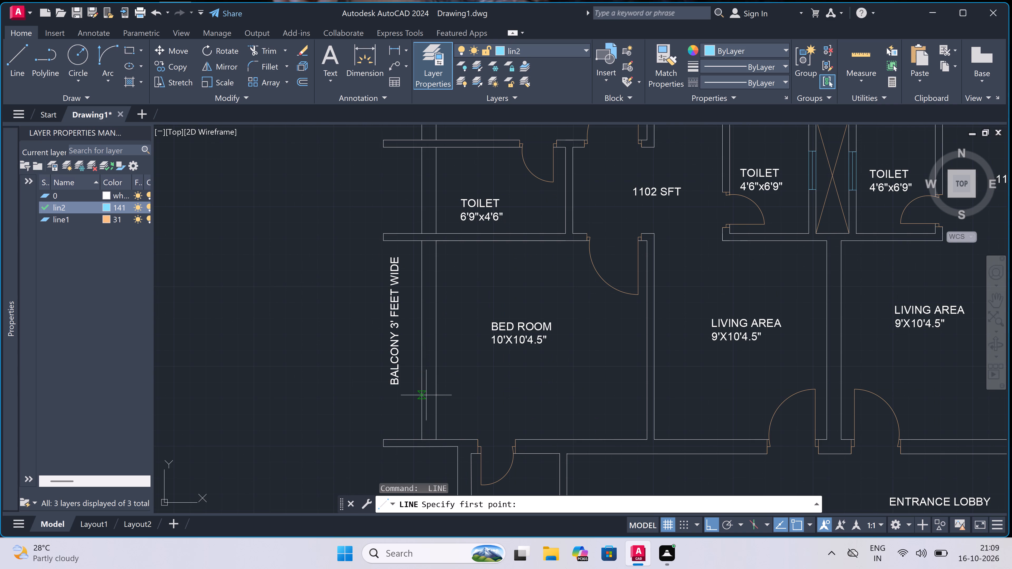
click(430, 395)
double_click(429, 395)
scroll(428, 316, up, 1)
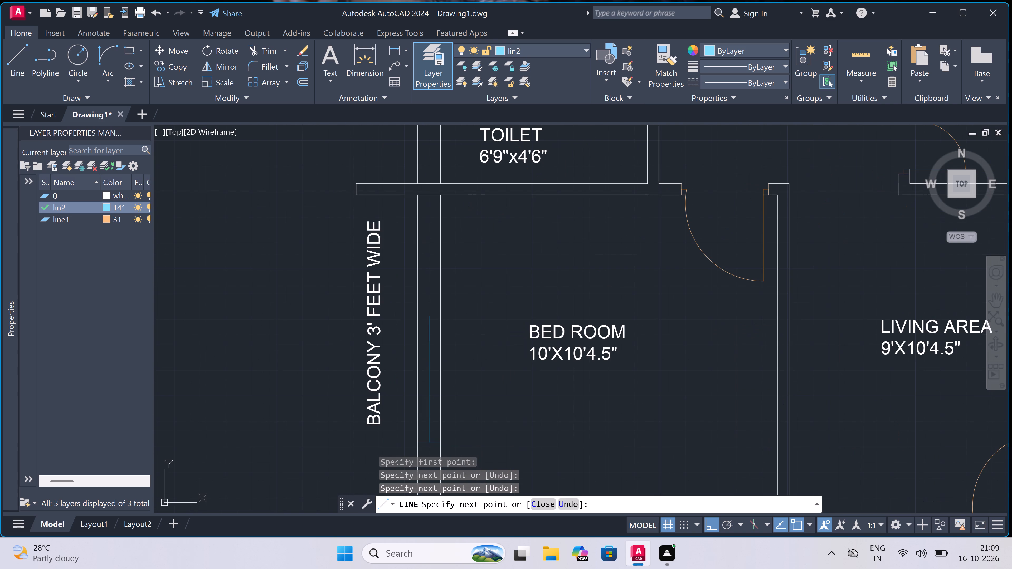
text(5')
key(space)
scroll(417, 249, up, 3)
scroll(417, 259, down, 4)
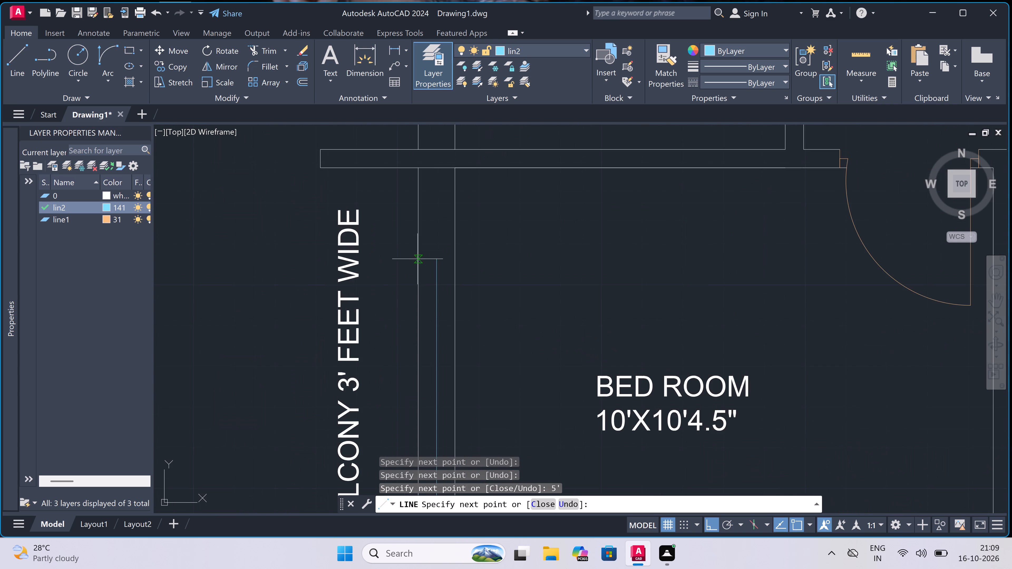
scroll(418, 286, up, 3)
scroll(418, 312, down, 4)
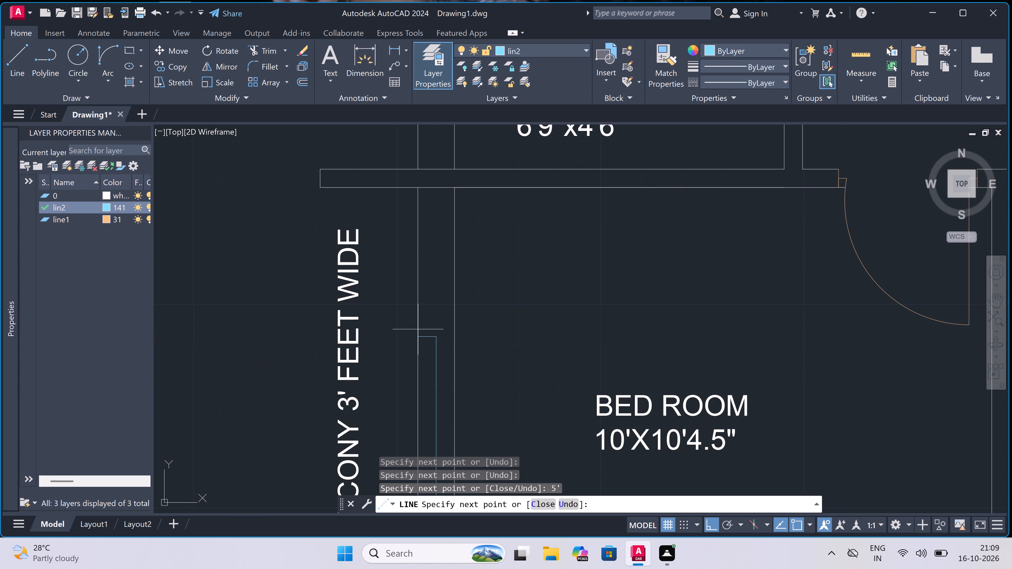
scroll(418, 331, up, 3)
double_click(418, 344)
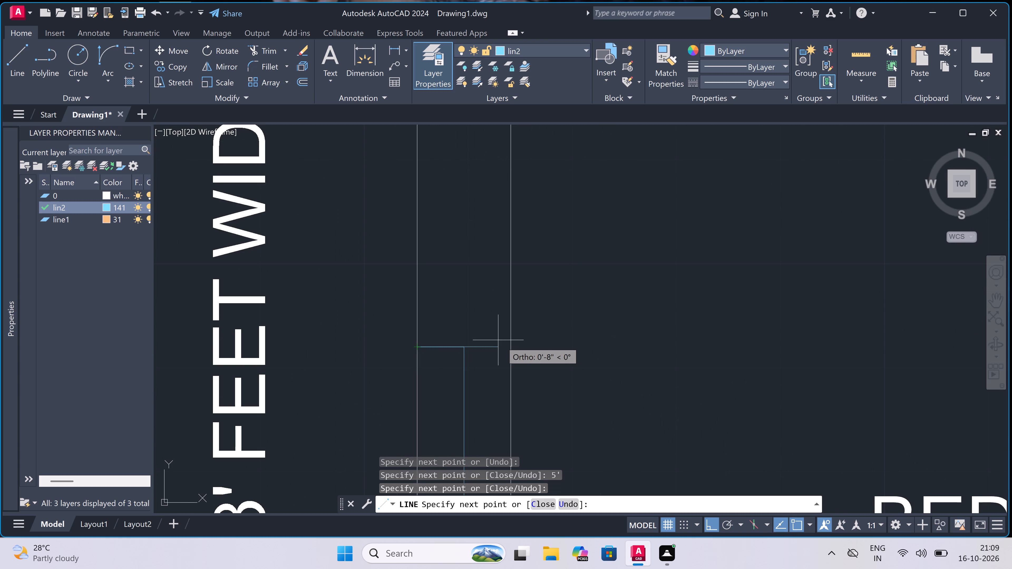
double_click(515, 342)
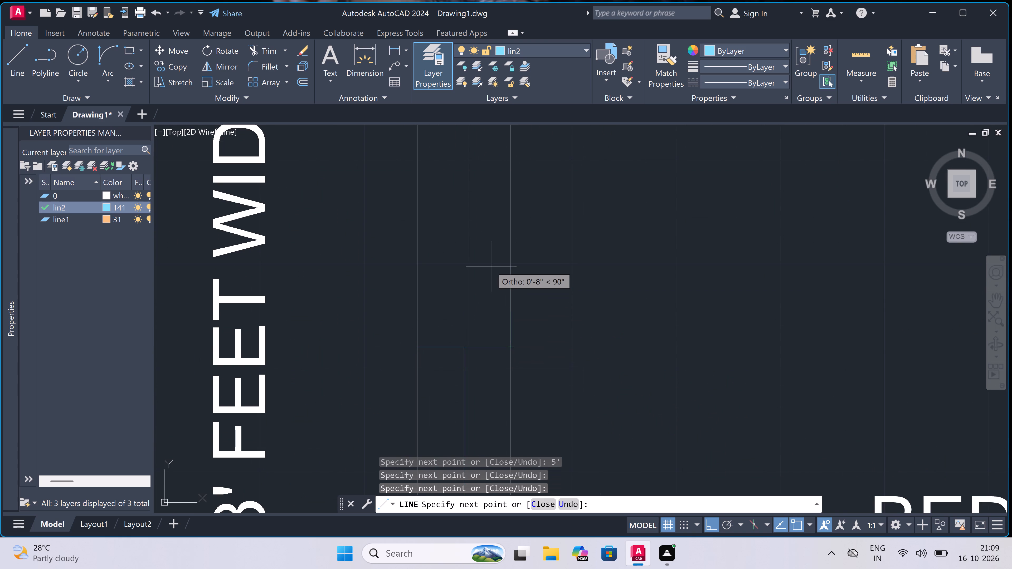
key(Escape)
Trim both wall lines between the end lines of the new balcony window in the west 10'X10'4.5" bedroom.
scroll(490, 266, down, 5)
scroll(496, 295, up, 3)
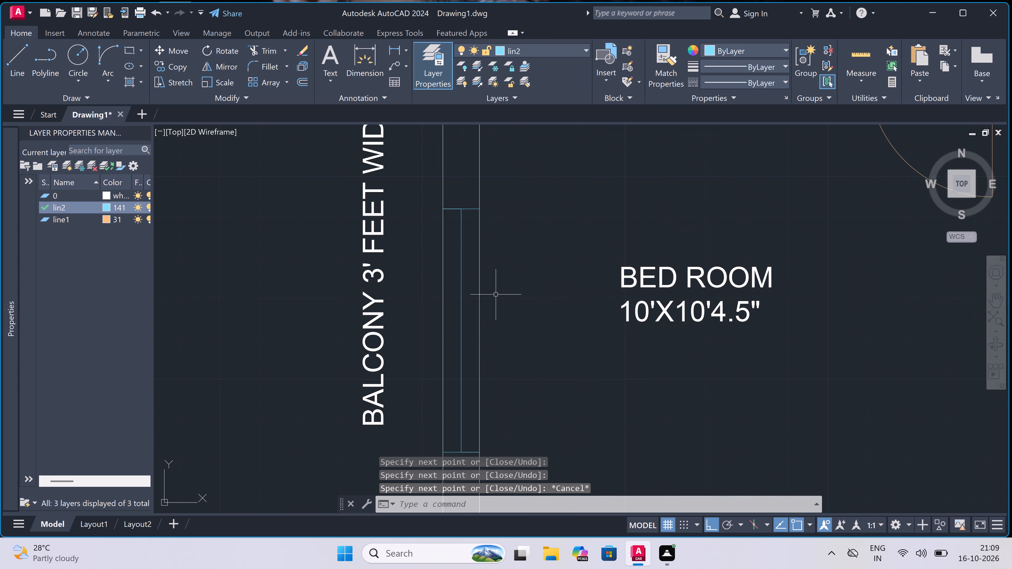
scroll(496, 295, down, 2)
scroll(490, 325, up, 2)
text(tr)
key(space)
click(484, 321)
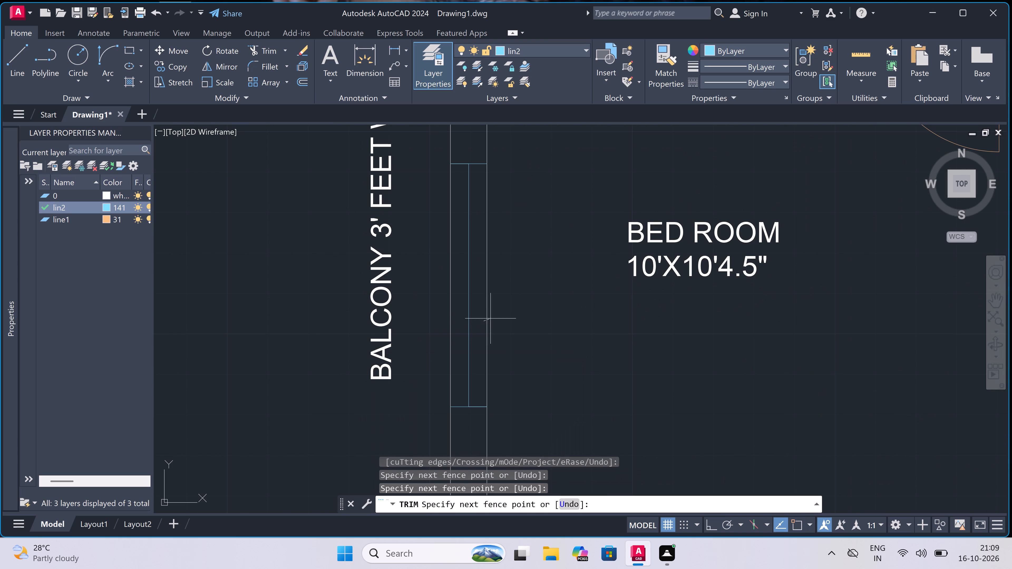
click(491, 318)
click(445, 316)
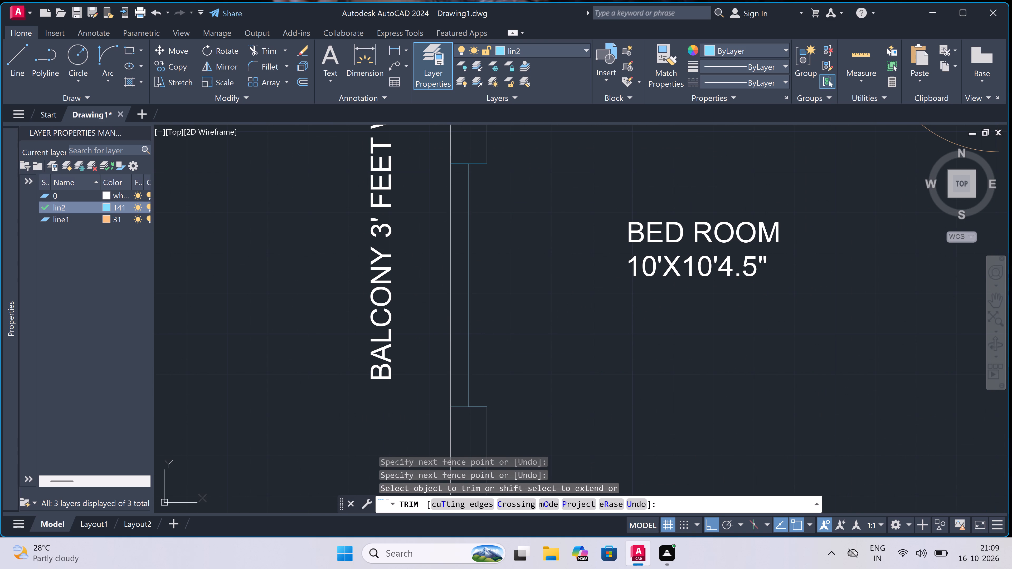
click(458, 309)
key(Escape)
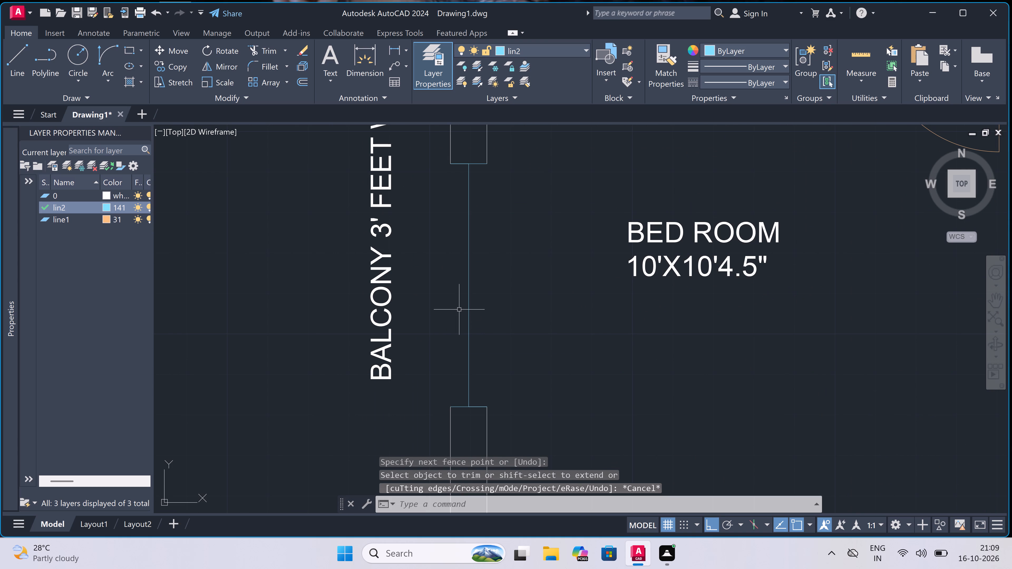
Draw the balcony-side and room-side face lines of the west 10'X10'4.5" bedroom's window between its two end lines.
text(l)
key(space)
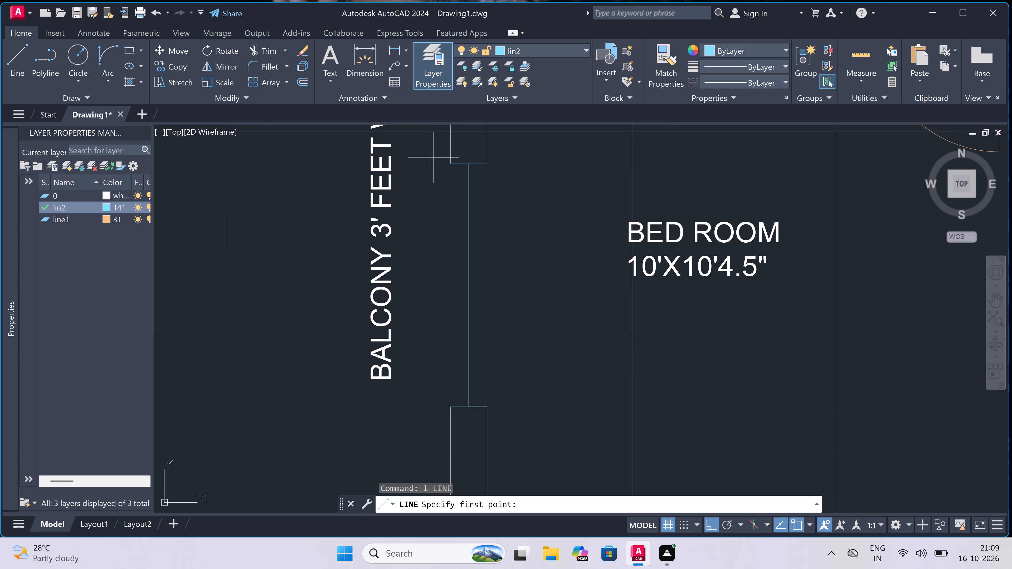
click(446, 161)
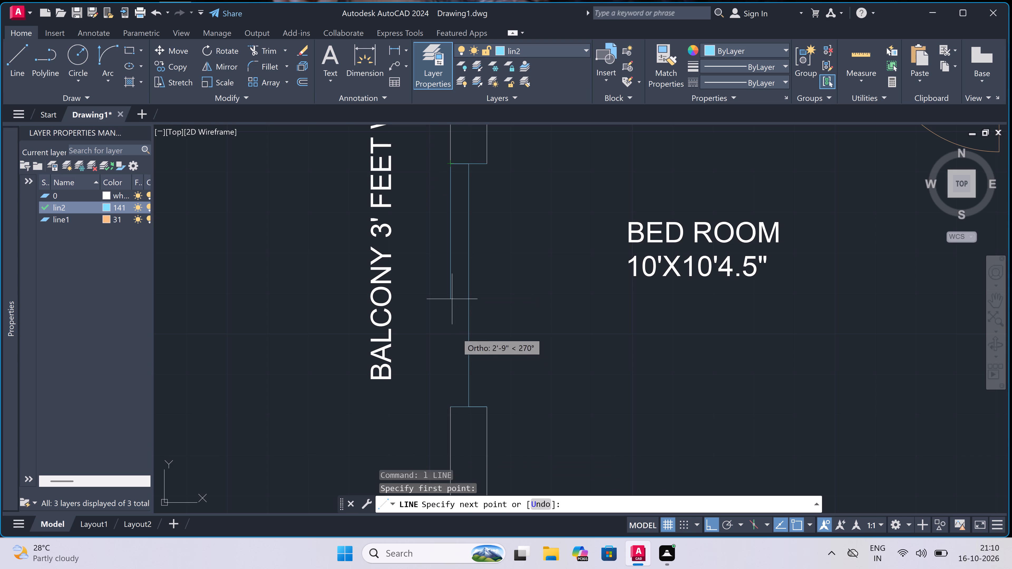
click(451, 410)
key(Escape)
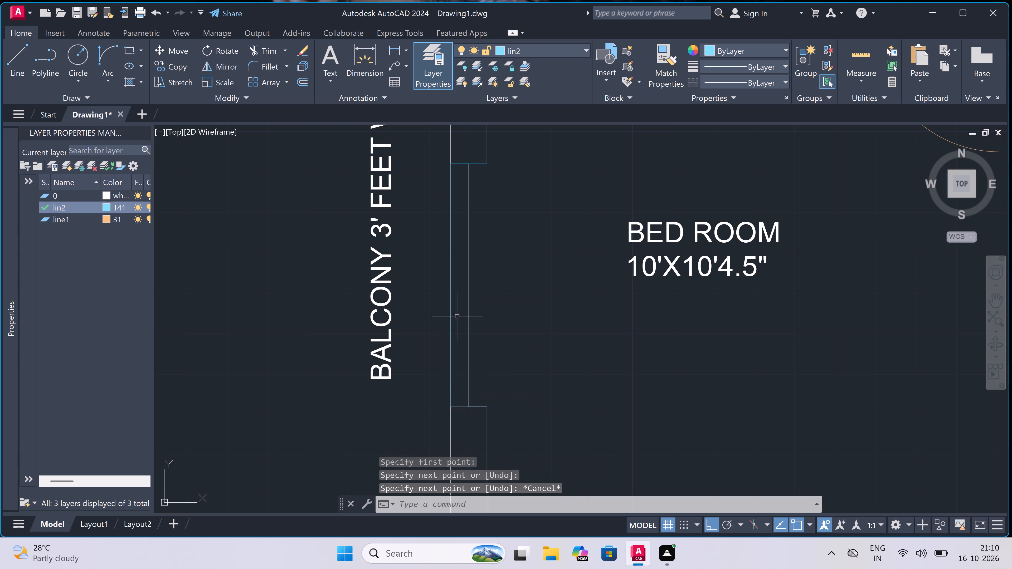
key(space)
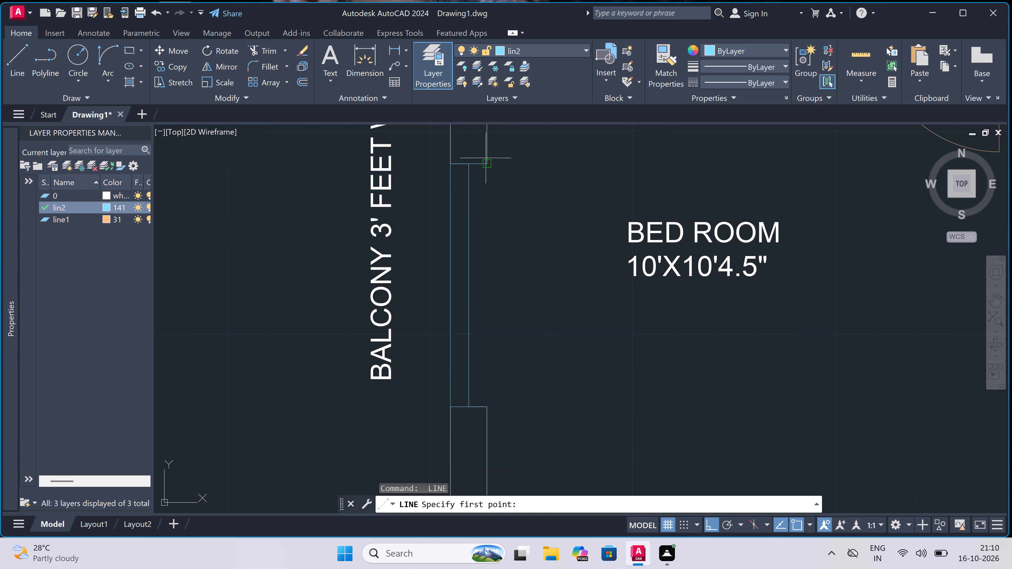
double_click(487, 159)
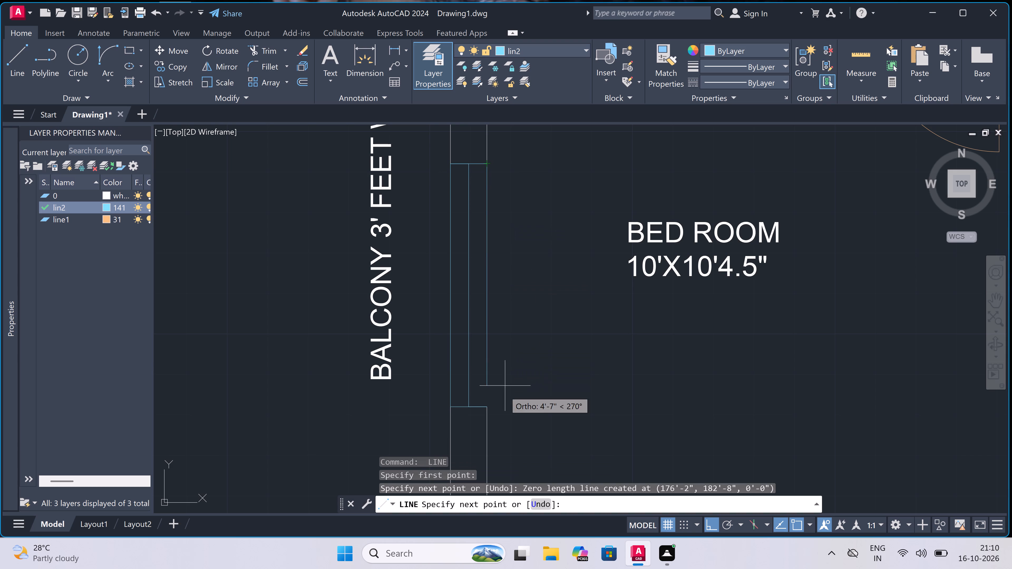
double_click(488, 409)
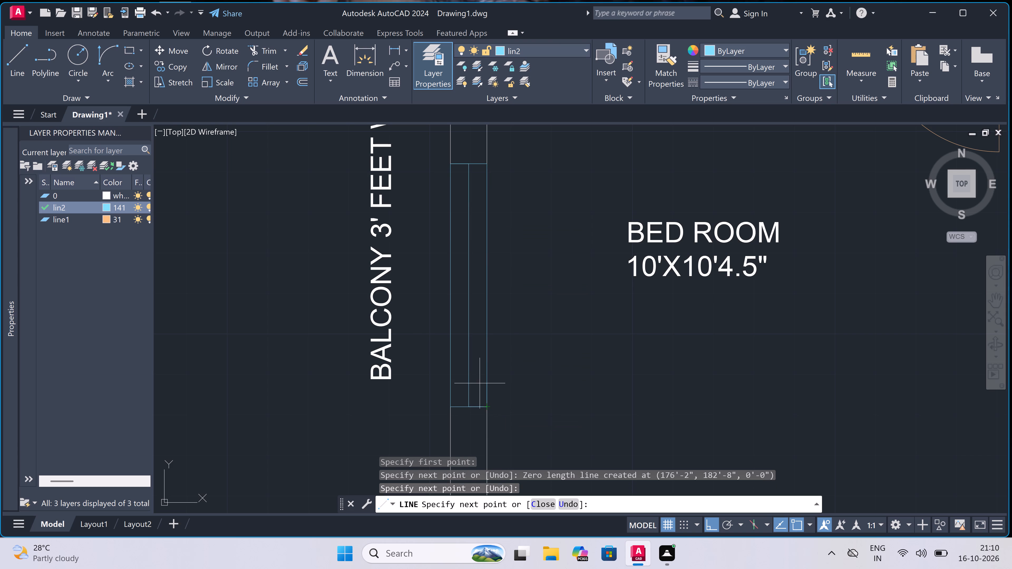
key(Escape)
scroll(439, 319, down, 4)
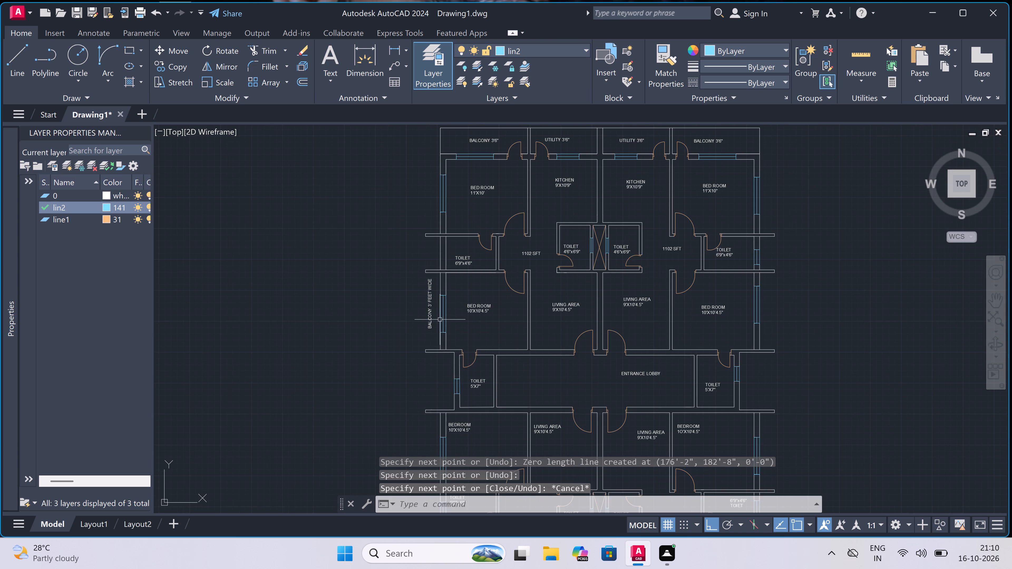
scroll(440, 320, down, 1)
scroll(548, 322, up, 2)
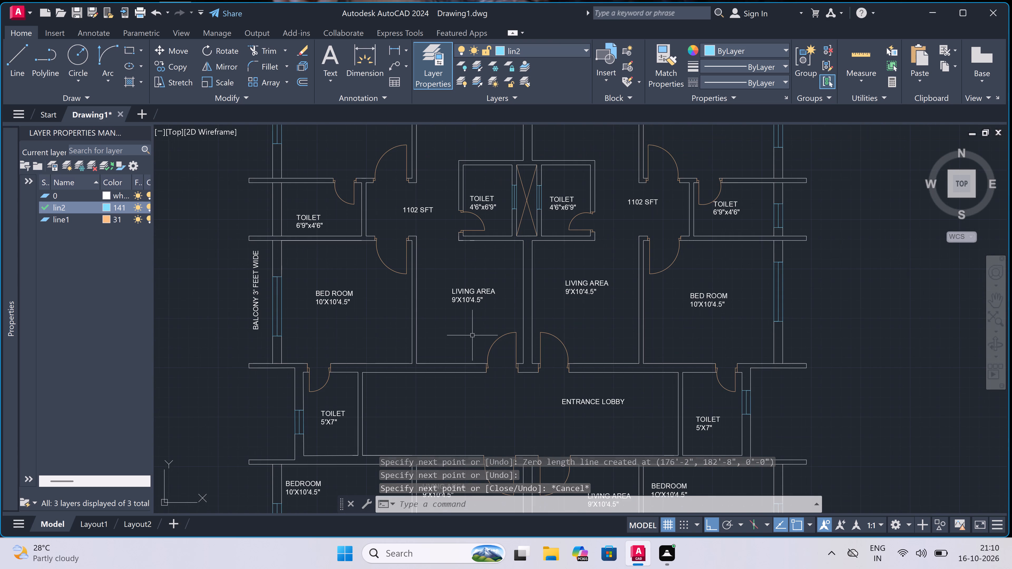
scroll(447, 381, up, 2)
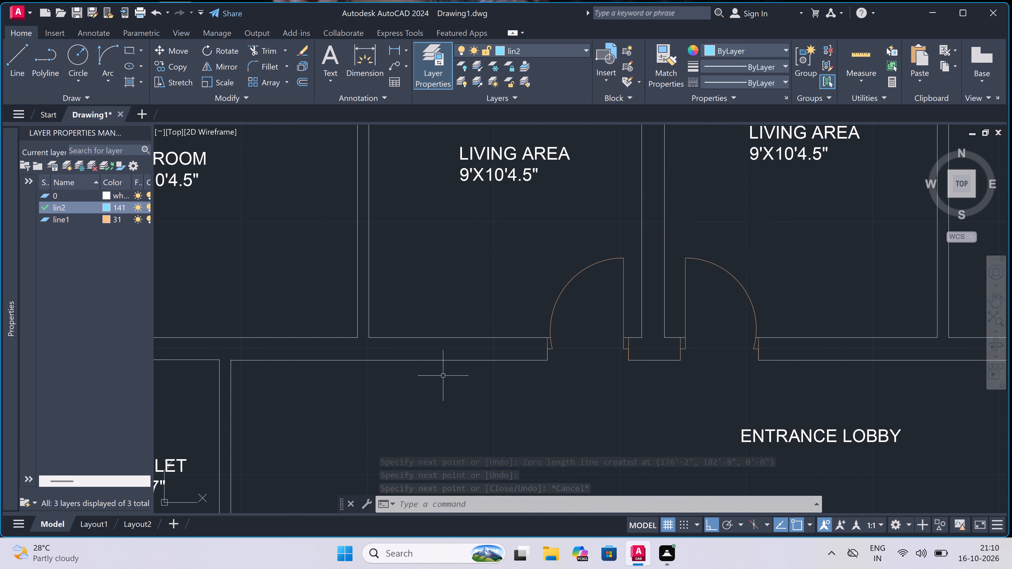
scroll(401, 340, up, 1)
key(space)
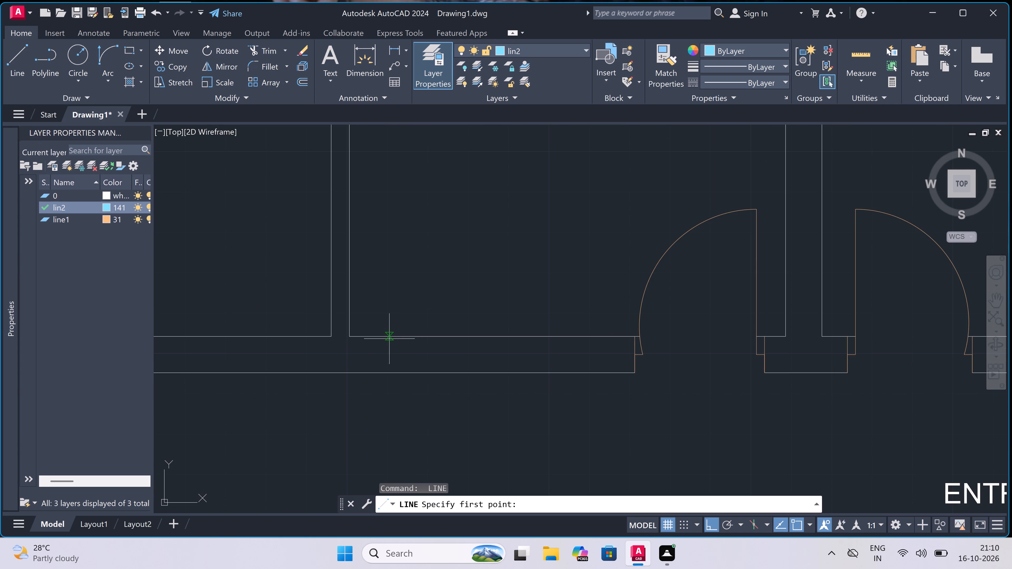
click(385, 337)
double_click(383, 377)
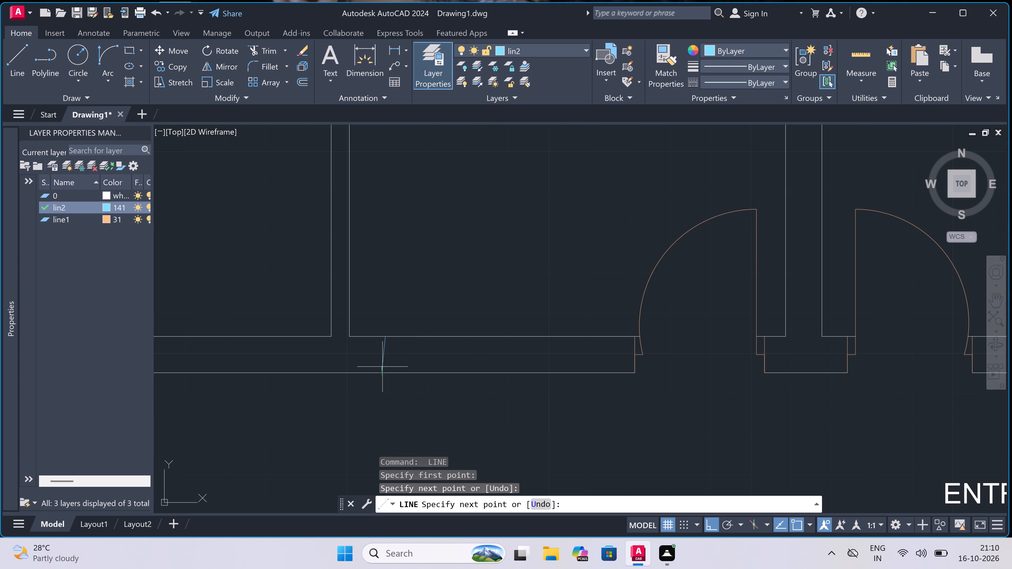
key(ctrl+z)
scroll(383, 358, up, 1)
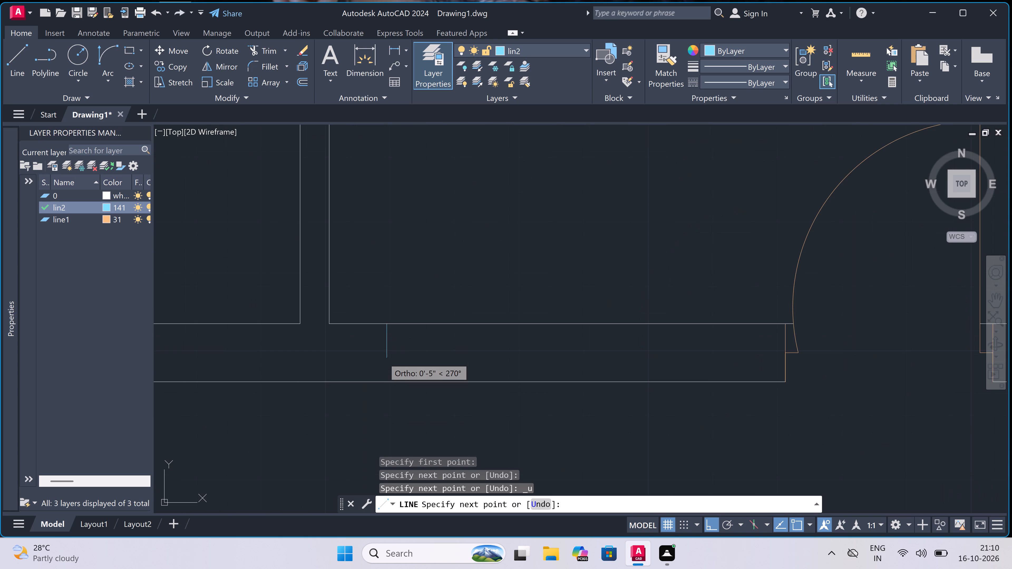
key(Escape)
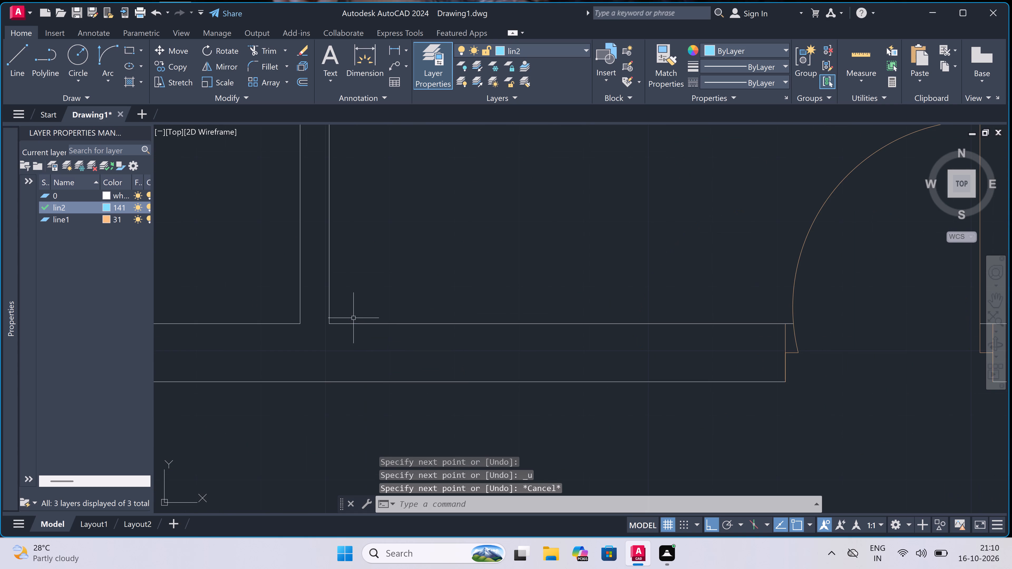
Draw a 4' window centreline with end lines across the wall between the north-west 9'X10'4.5" living area and the entrance lobby.
key(space)
click(361, 324)
click(358, 385)
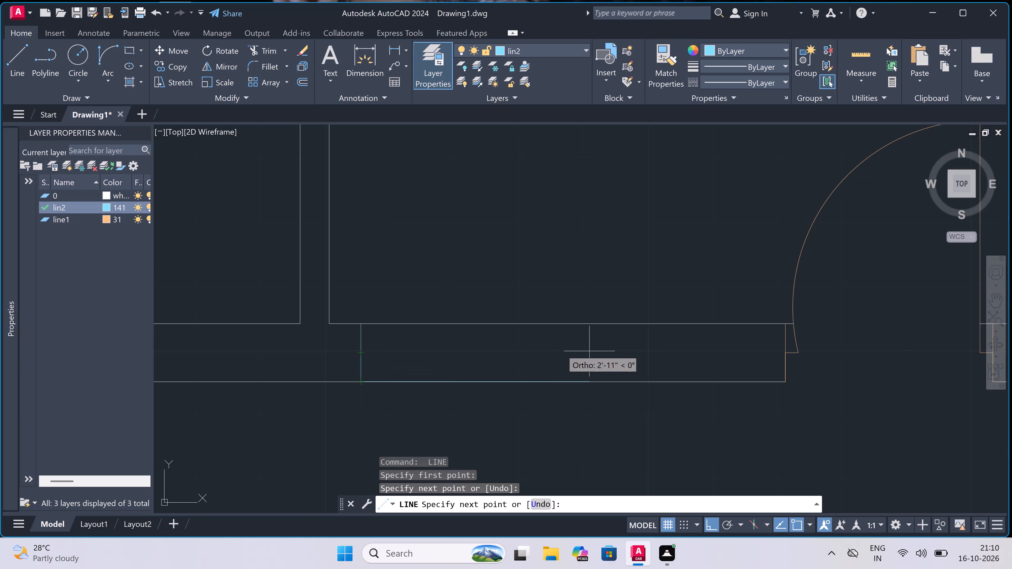
double_click(369, 354)
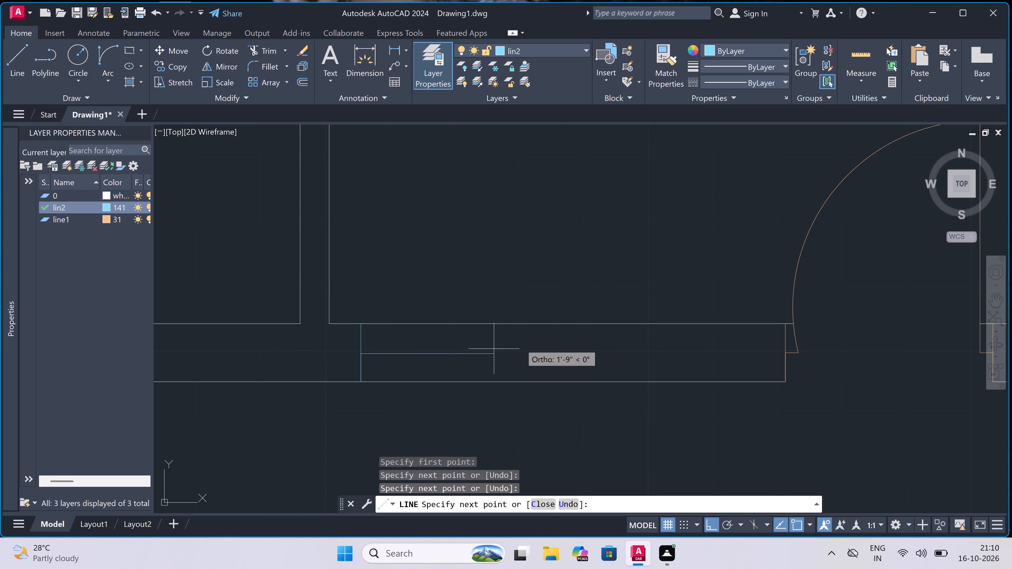
text(5')
key(space)
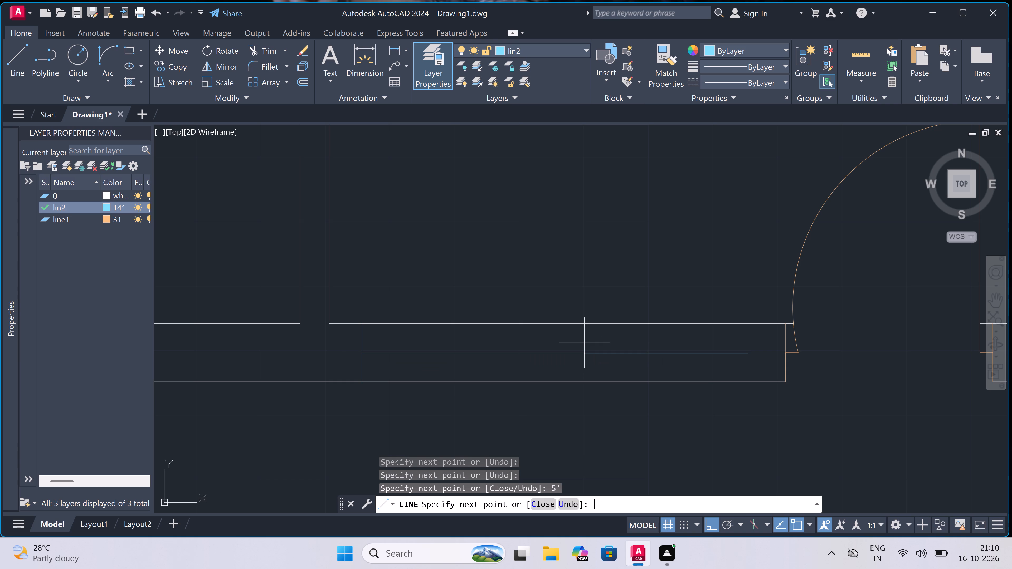
key(ctrl+z)
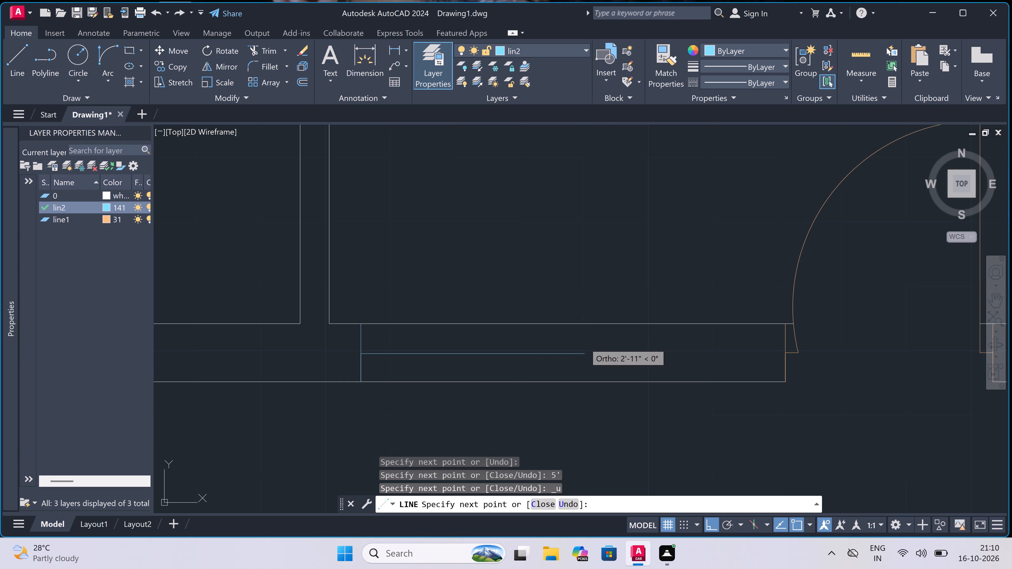
text(4')
key(space)
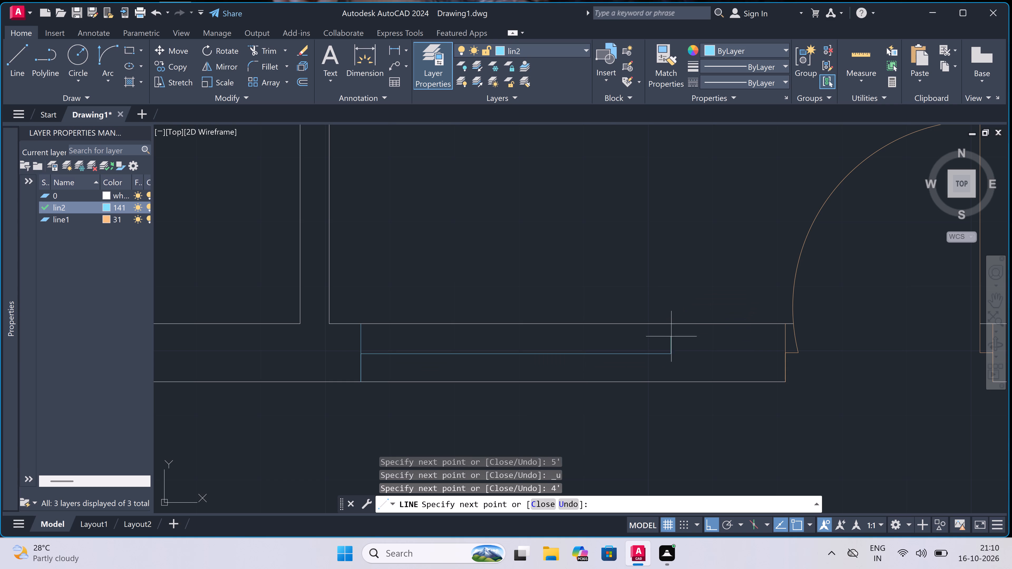
click(672, 382)
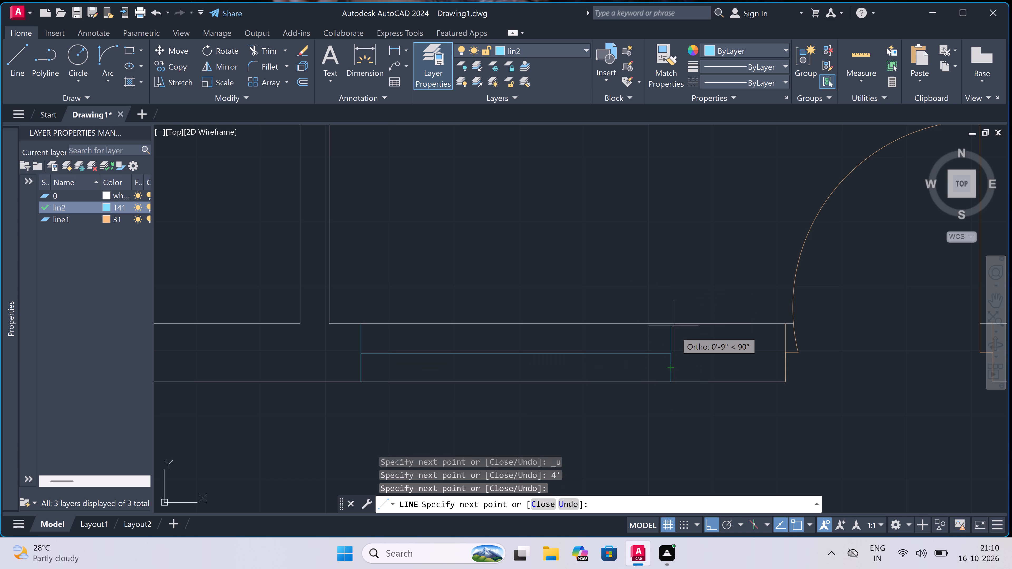
click(671, 324)
key(Escape)
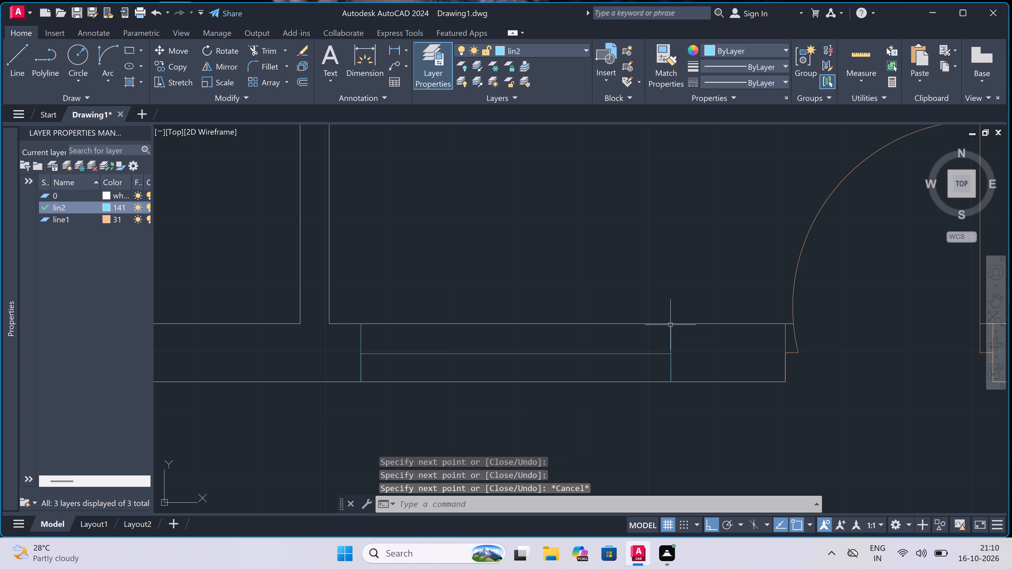
Trim both wall lines between the end lines of the new lobby-wall window in the north-west living area.
text(tr)
key(space)
double_click(629, 368)
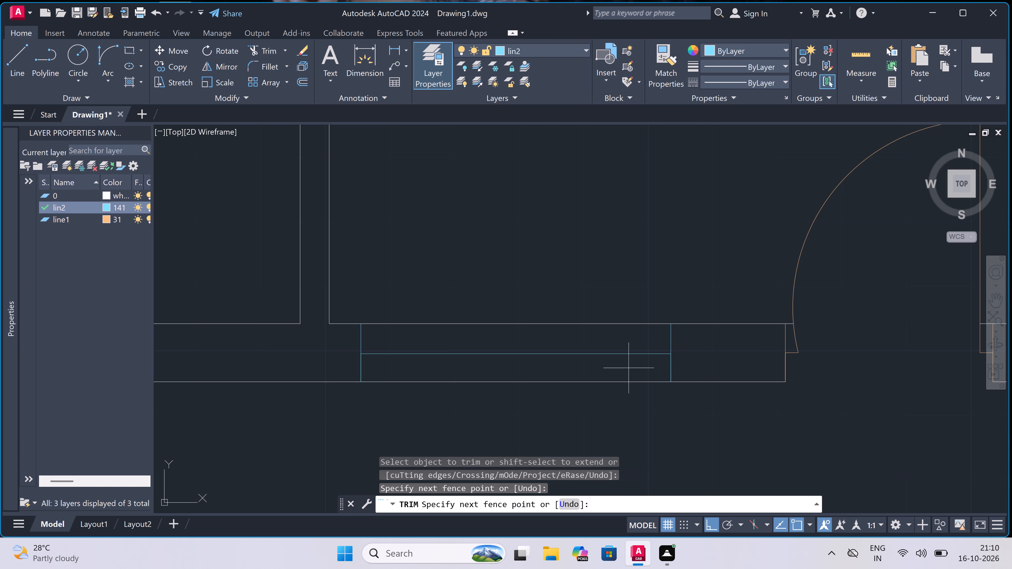
click(539, 433)
click(523, 343)
click(528, 302)
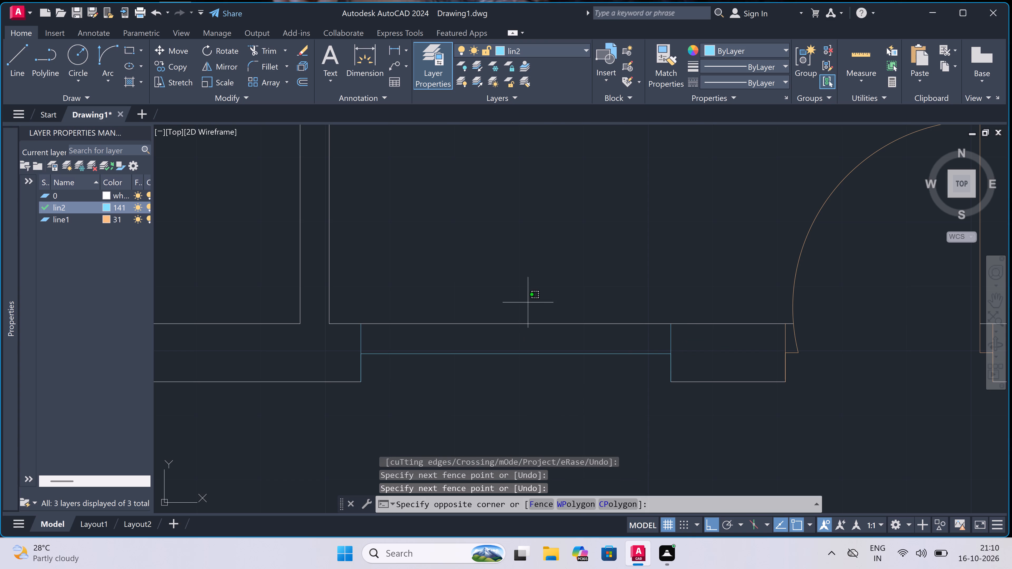
click(515, 336)
key(Escape)
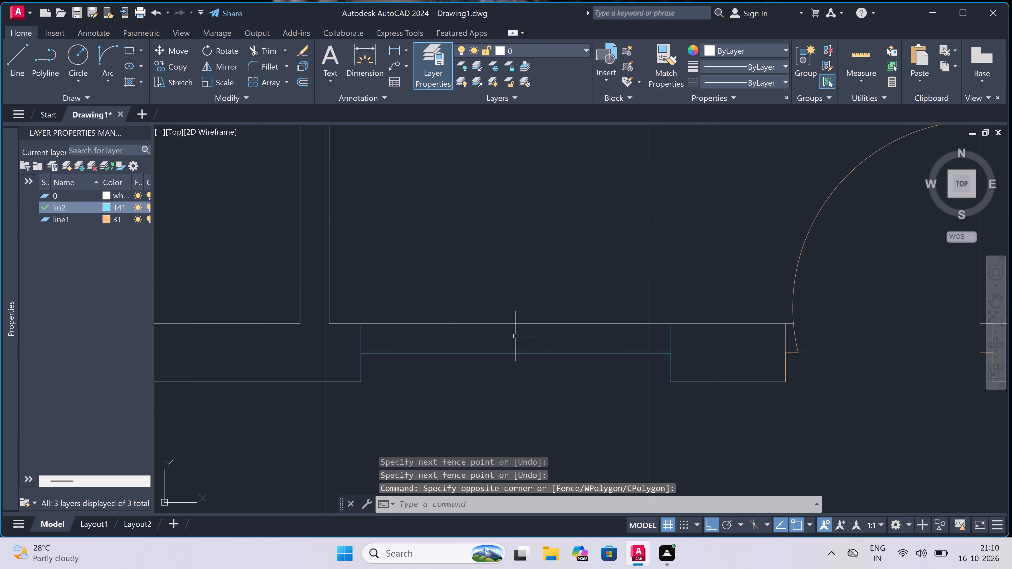
text(tr)
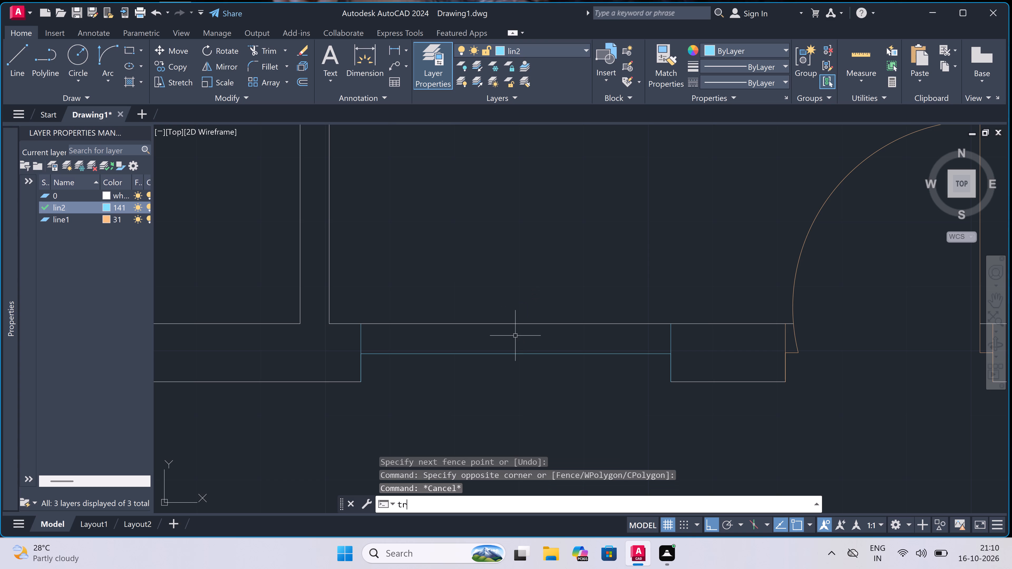
key(space)
click(515, 336)
click(516, 320)
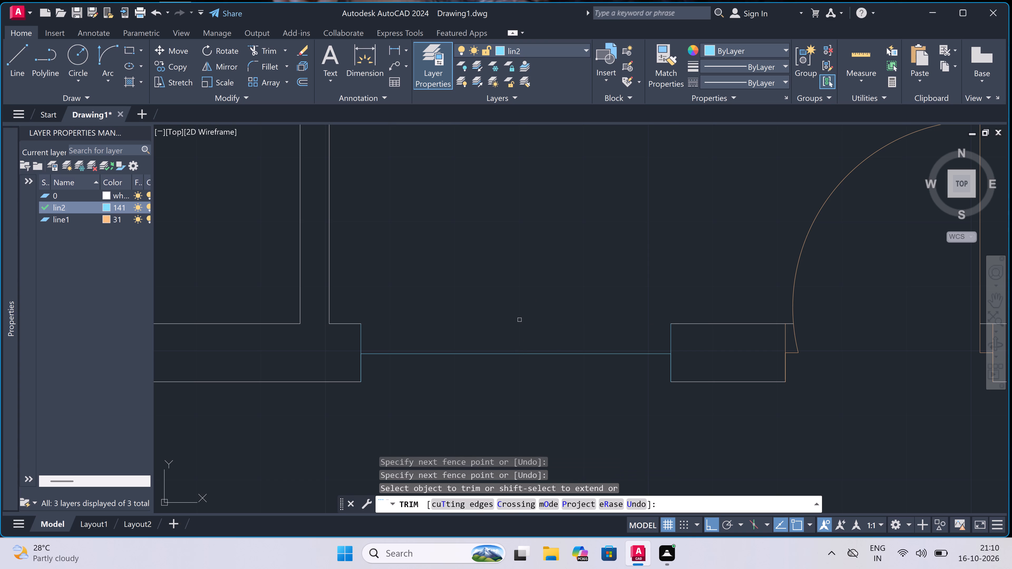
key(Escape)
Draw the room-side and lobby-side face lines of the north-west living area's window between its two end lines.
text(l)
key(space)
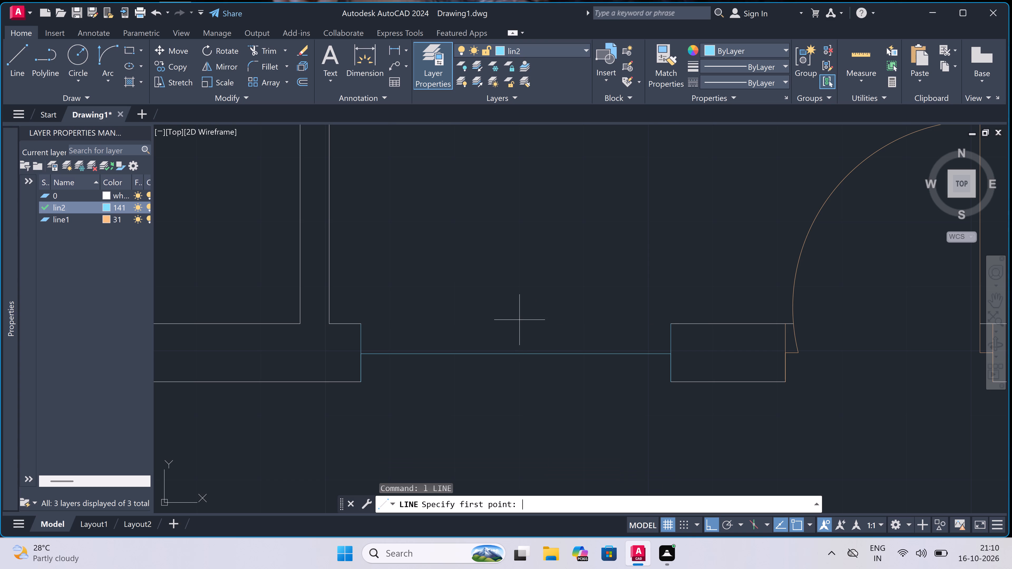
click(361, 325)
click(670, 318)
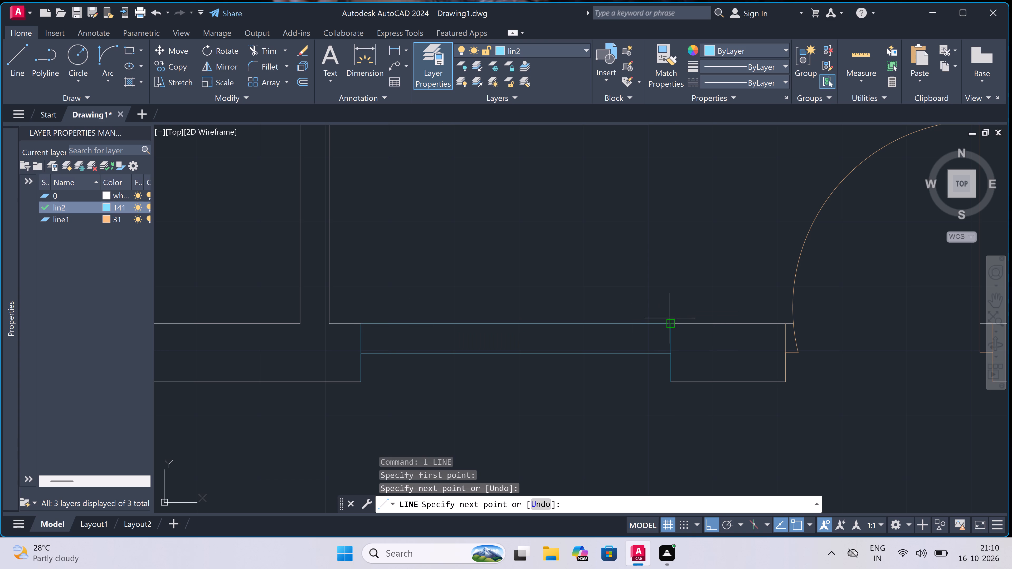
key(Escape)
key(space)
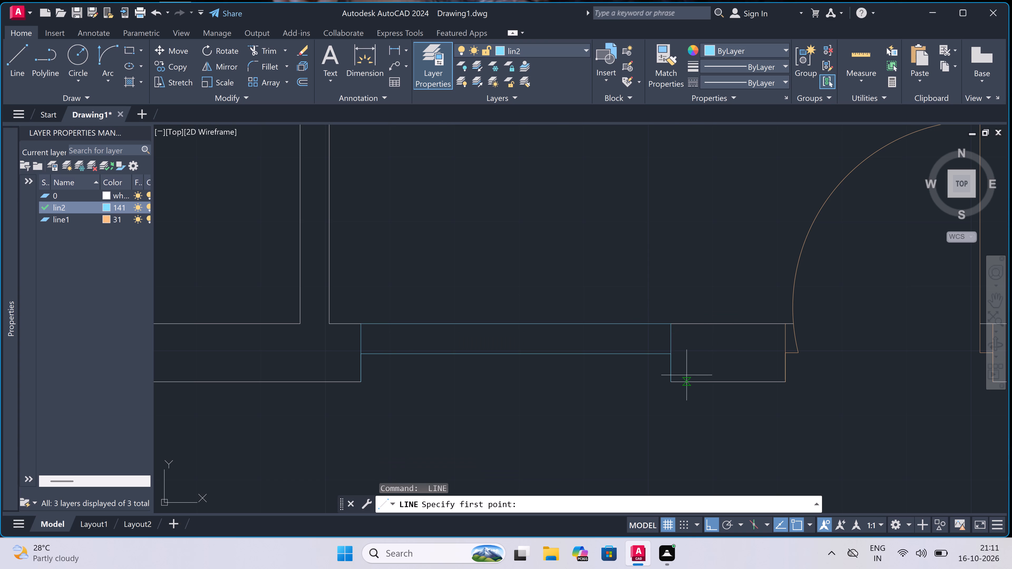
click(669, 386)
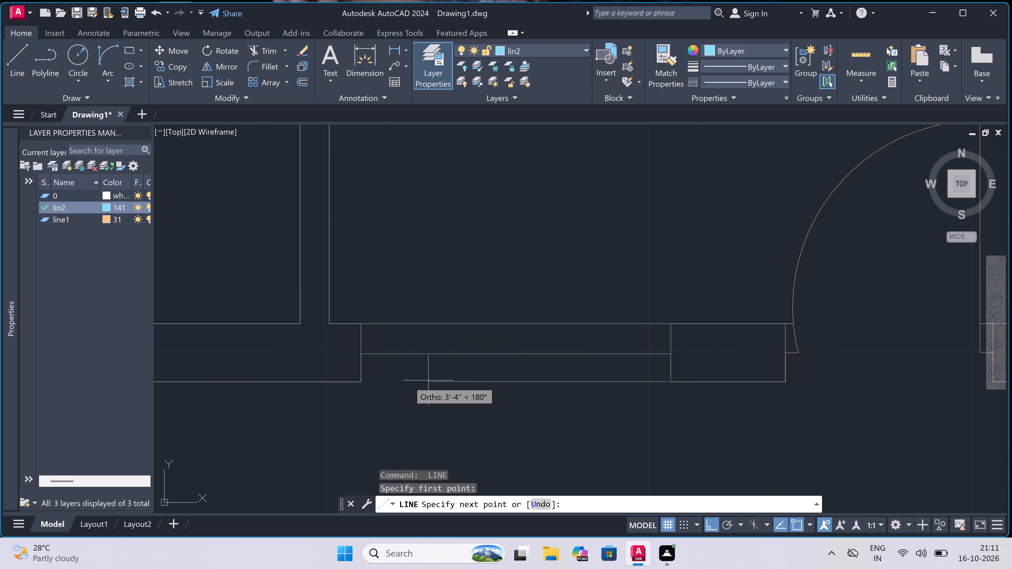
click(357, 385)
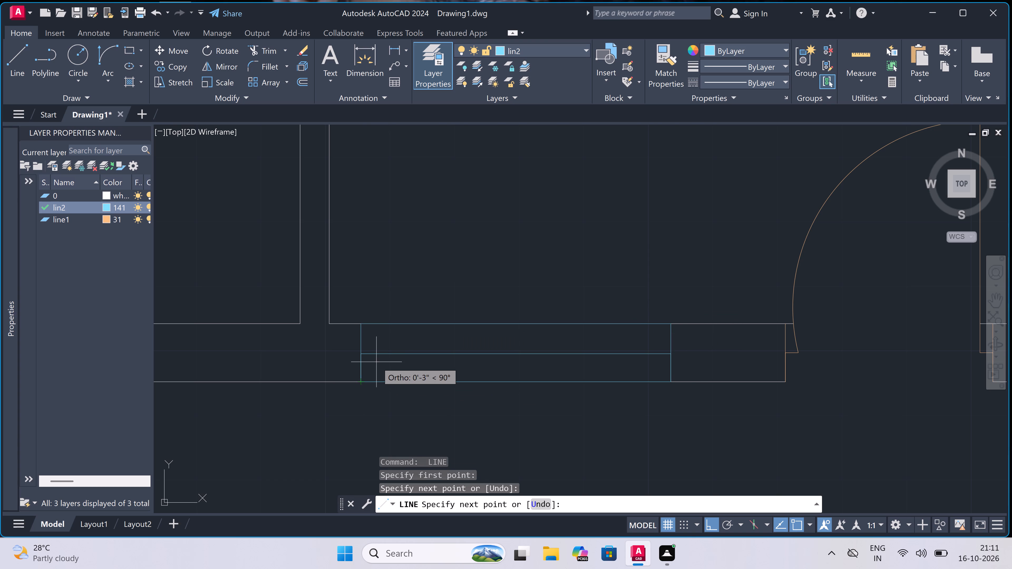
key(Escape)
Draw a window centreline of two 2' segments with end lines across the wall between the north-east 9'X10'4.5" living area and the entrance lobby.
scroll(384, 349, down, 5)
scroll(499, 347, up, 2)
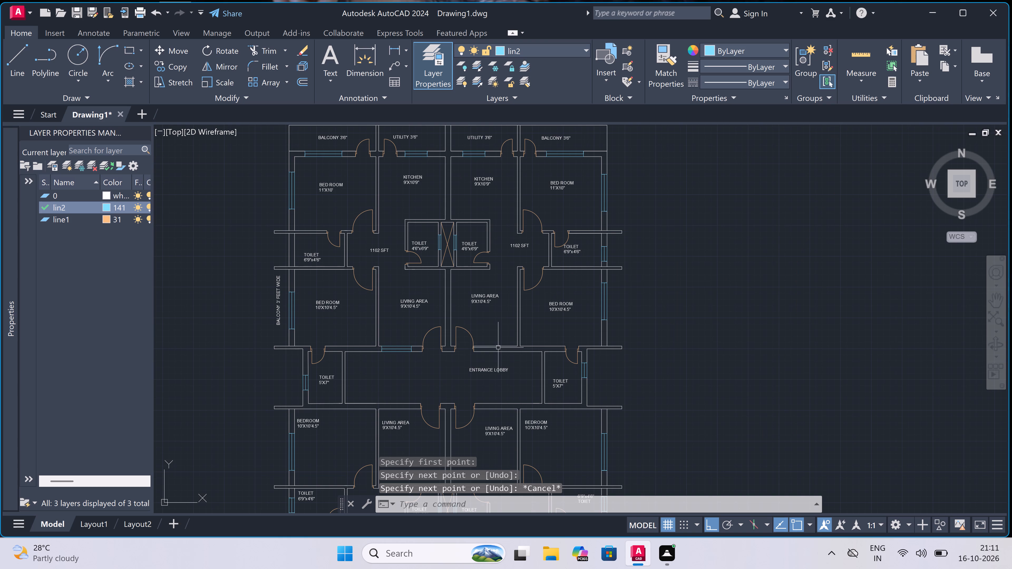
scroll(499, 347, up, 2)
key(space)
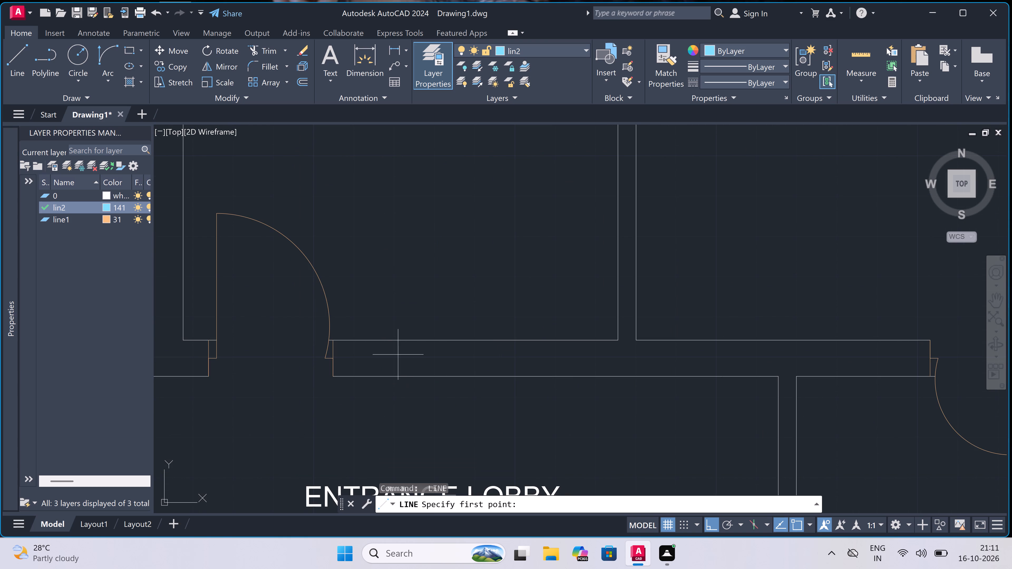
double_click(374, 342)
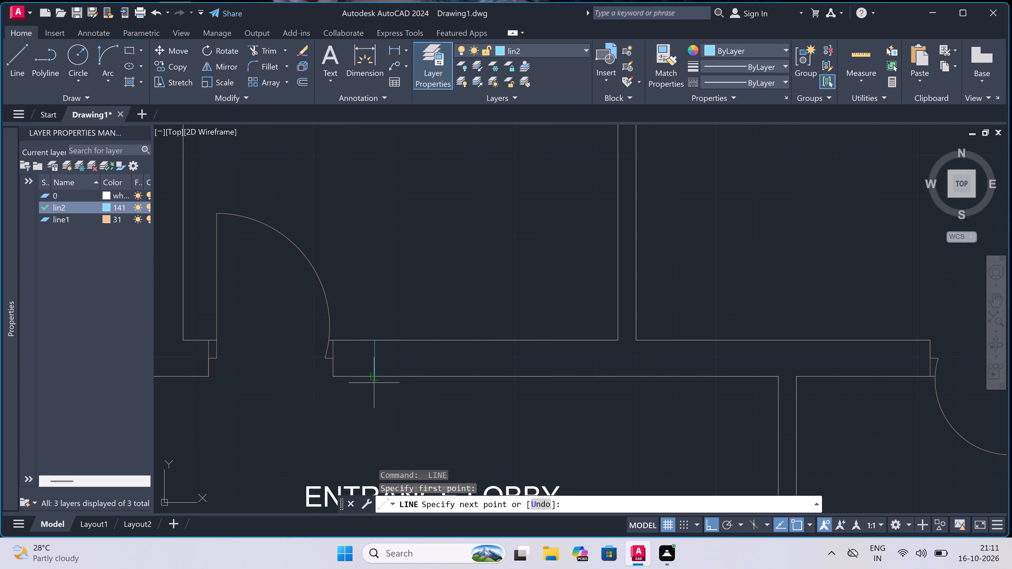
scroll(378, 355, up, 3)
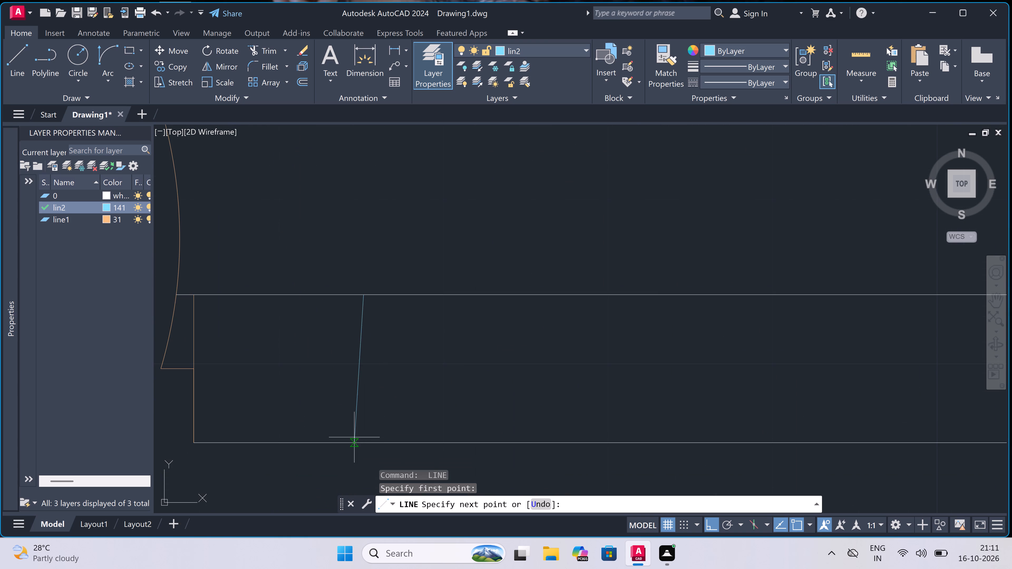
click(358, 441)
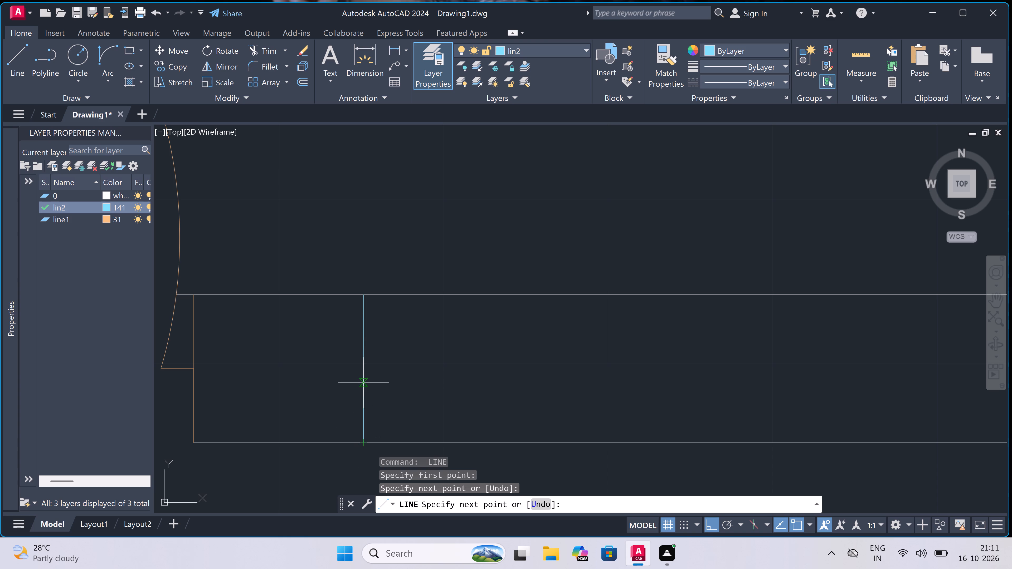
double_click(362, 368)
scroll(363, 368, down, 2)
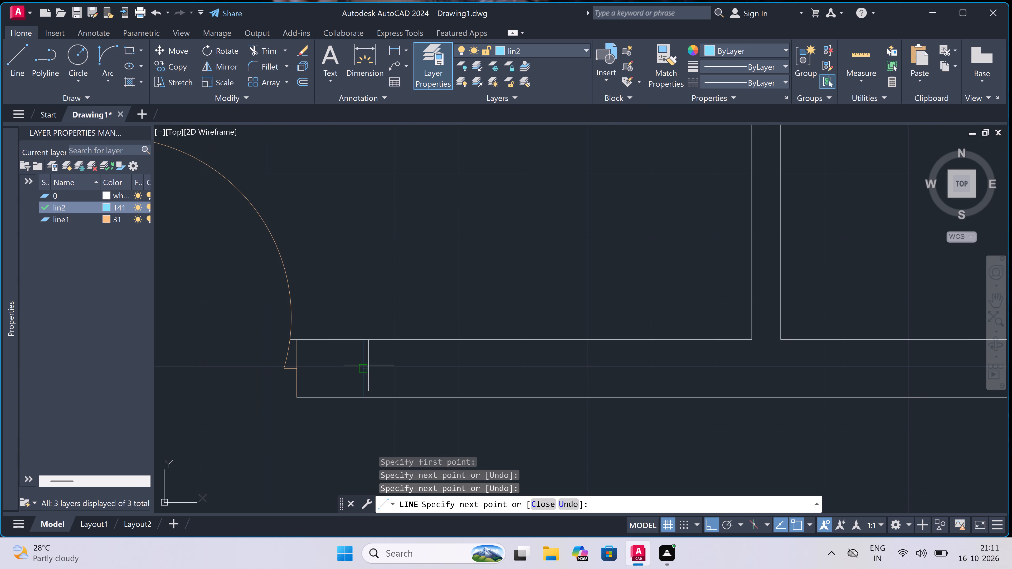
text(2')
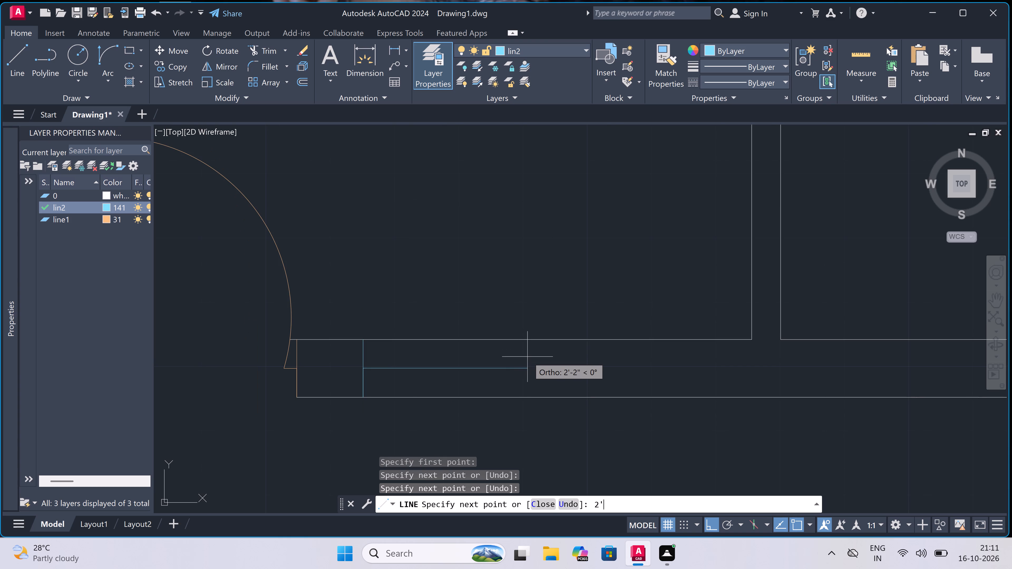
key(space)
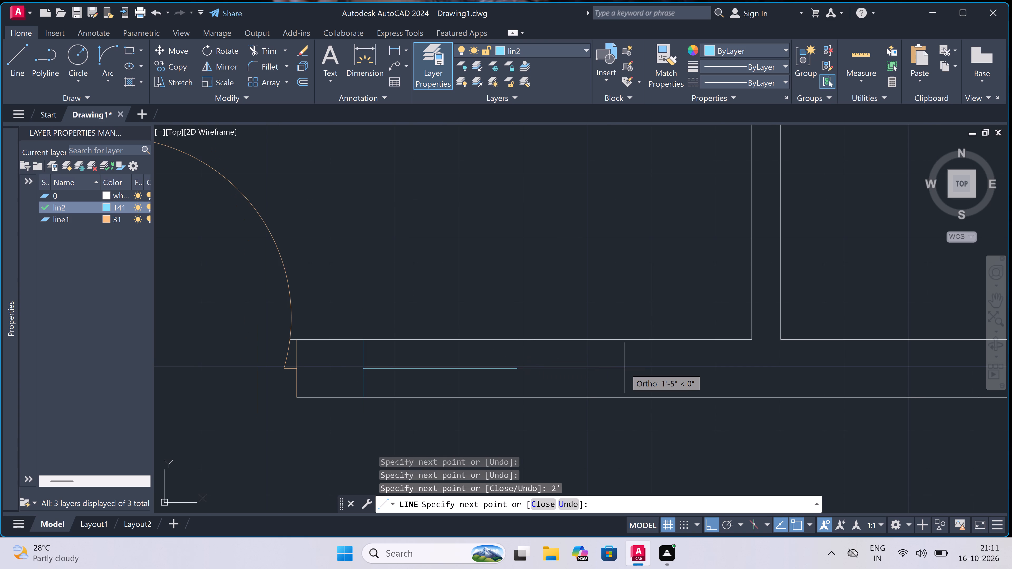
text(2')
key(space)
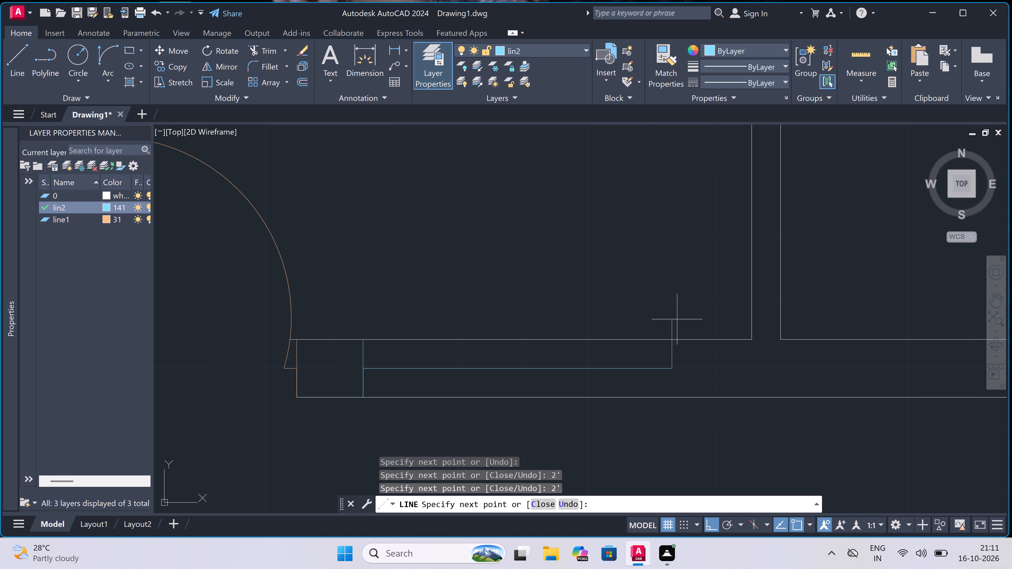
click(675, 339)
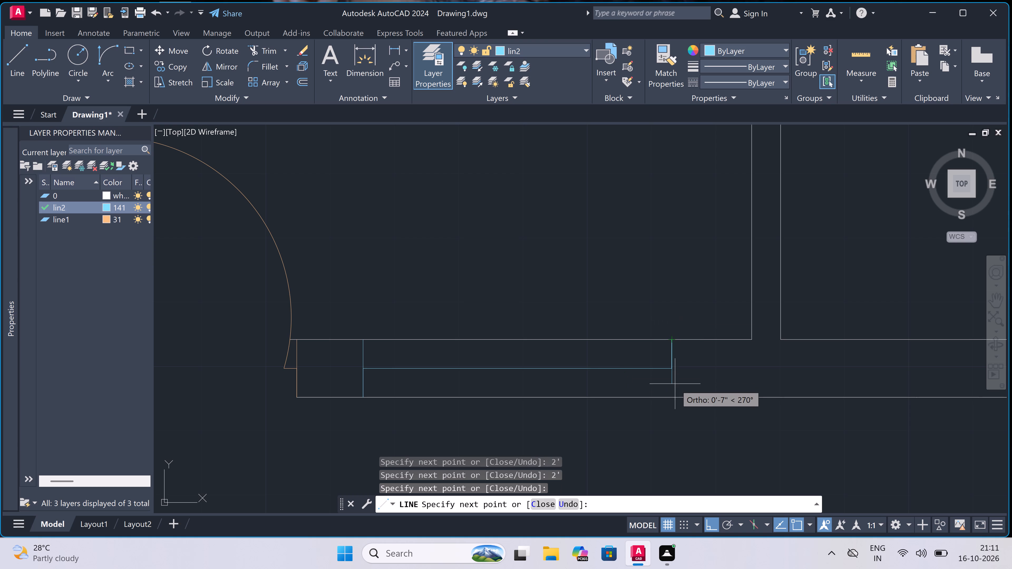
click(669, 400)
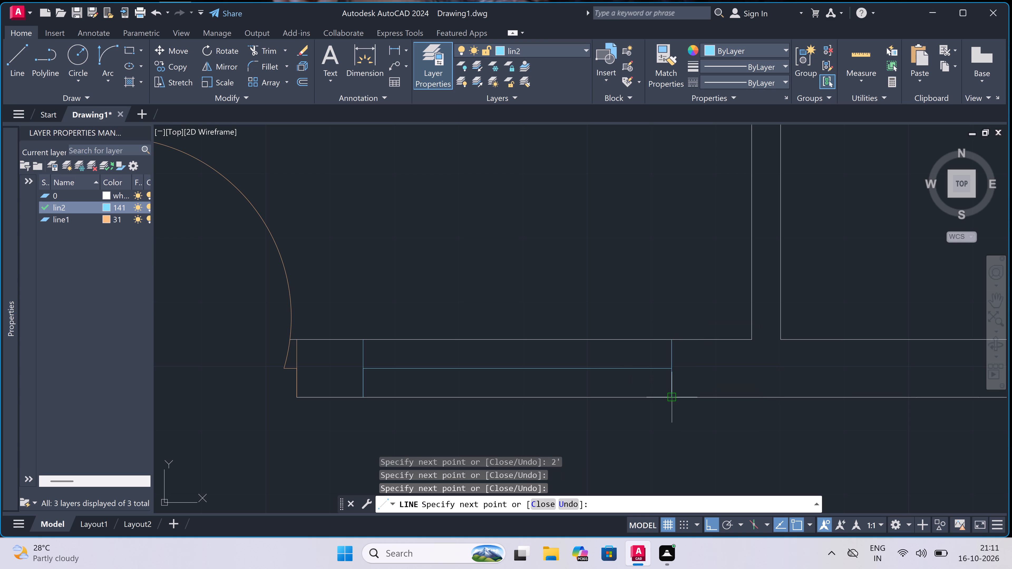
key(Escape)
Trim both wall lines between the end lines of the new lobby-wall window in the north-east living area.
key(t)
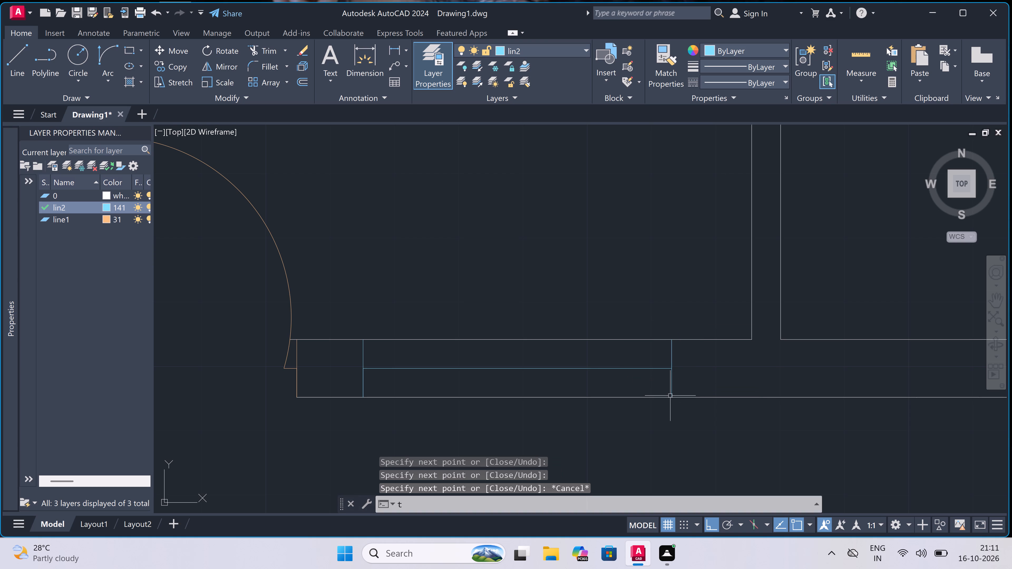
key(r)
key(space)
click(597, 398)
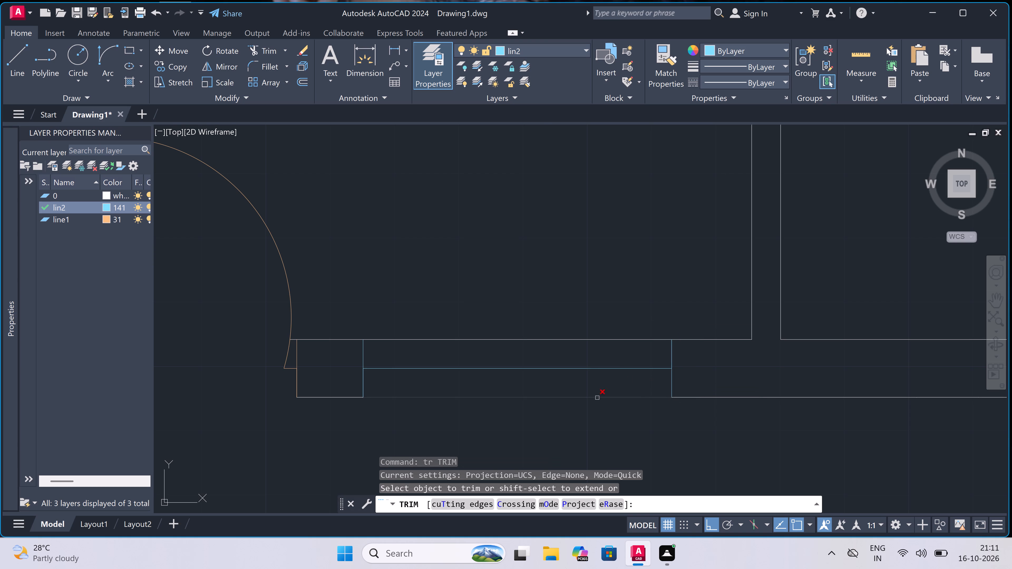
click(570, 355)
click(558, 326)
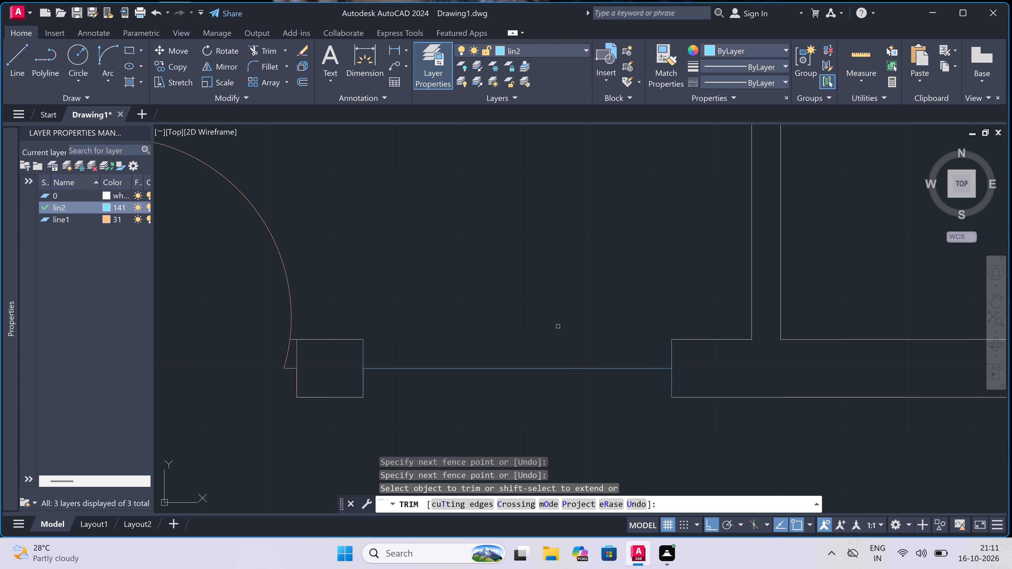
key(Escape)
Draw the room-side and lobby-side face lines of the north-east living area's window between its two end lines.
key(l)
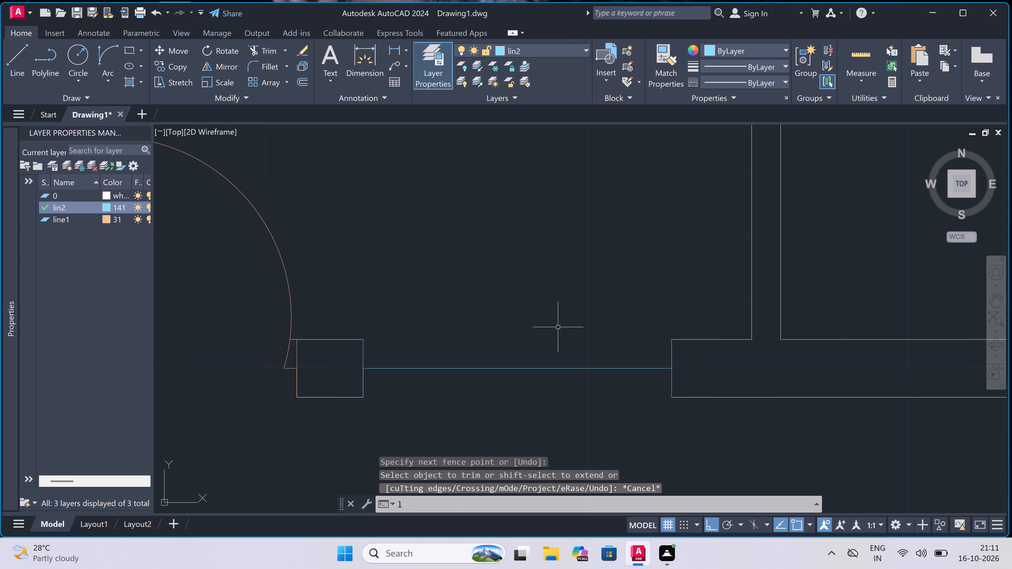
key(space)
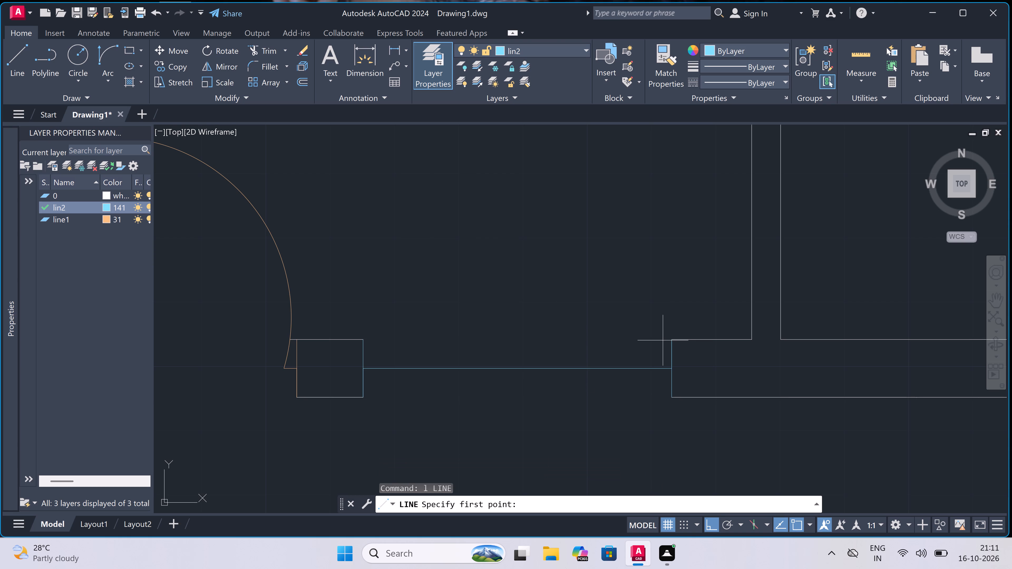
click(670, 339)
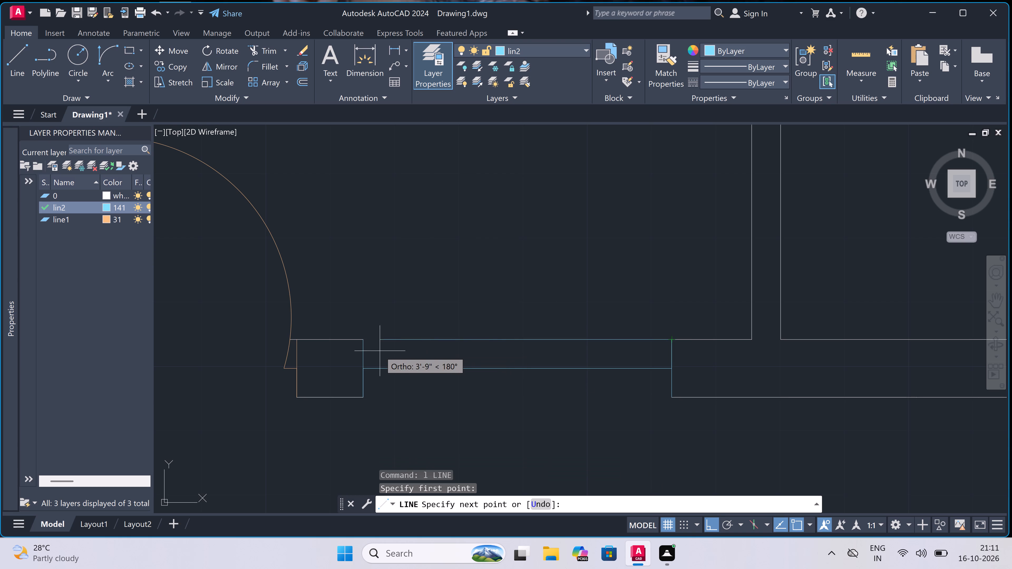
double_click(364, 346)
scroll(375, 344, up, 3)
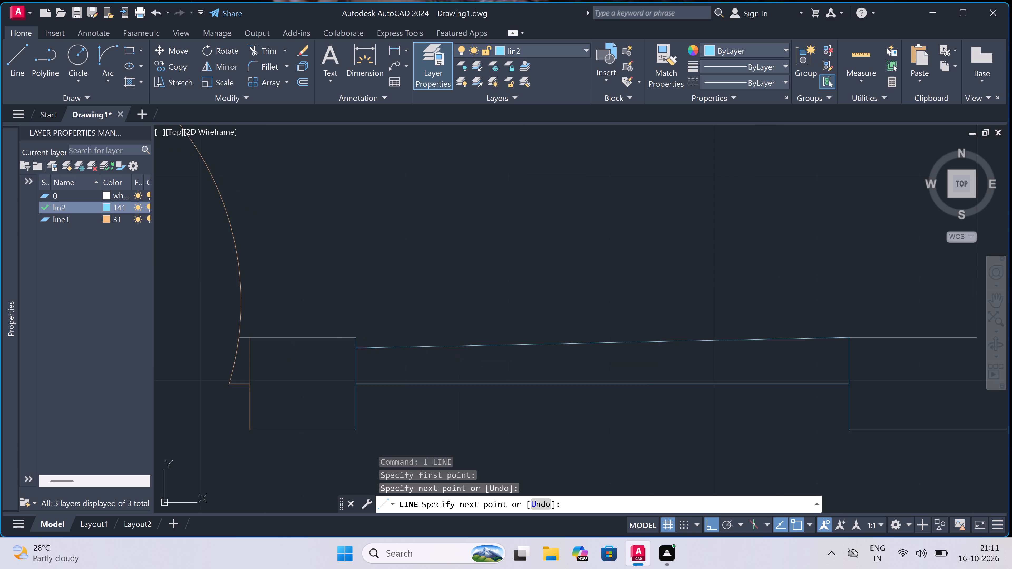
key(ctrl+z)
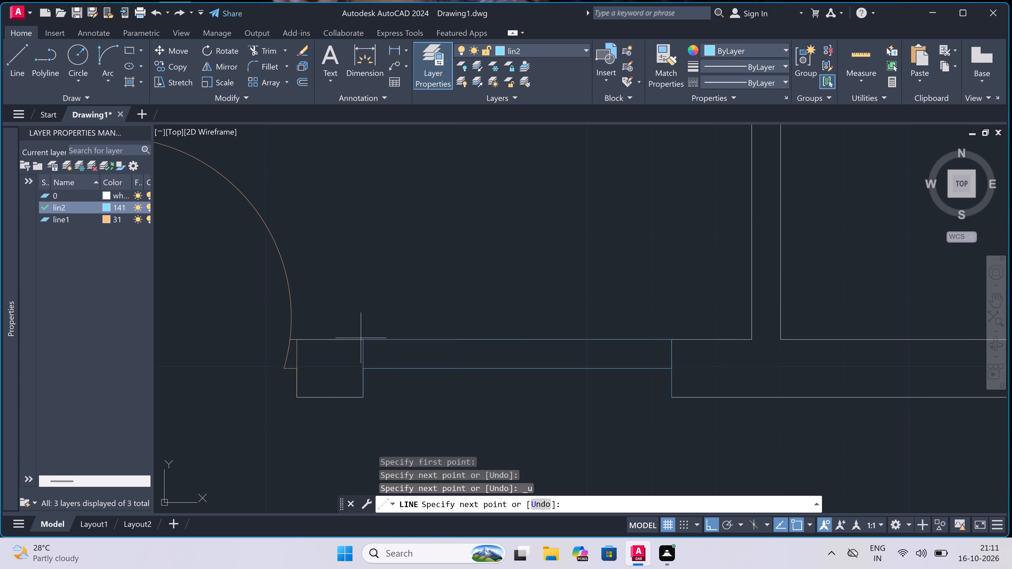
scroll(361, 338, up, 2)
click(365, 344)
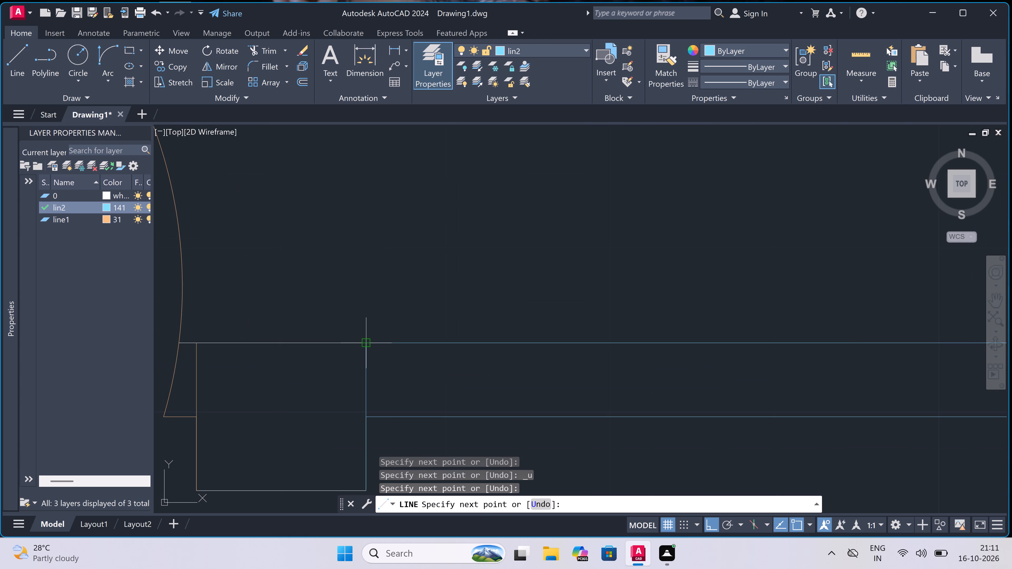
key(Escape)
scroll(373, 339, down, 4)
key(space)
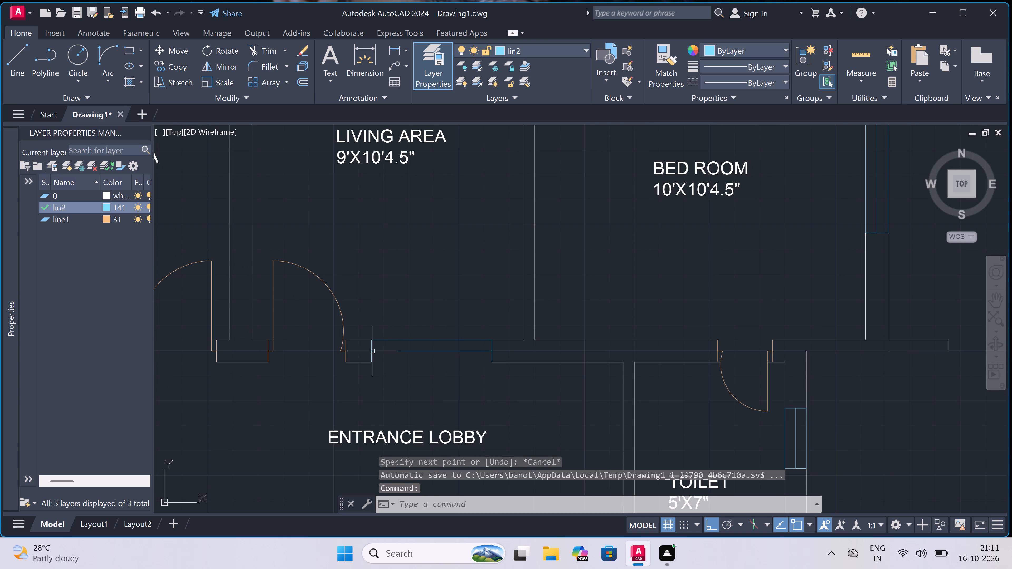
scroll(373, 360, up, 2)
click(371, 370)
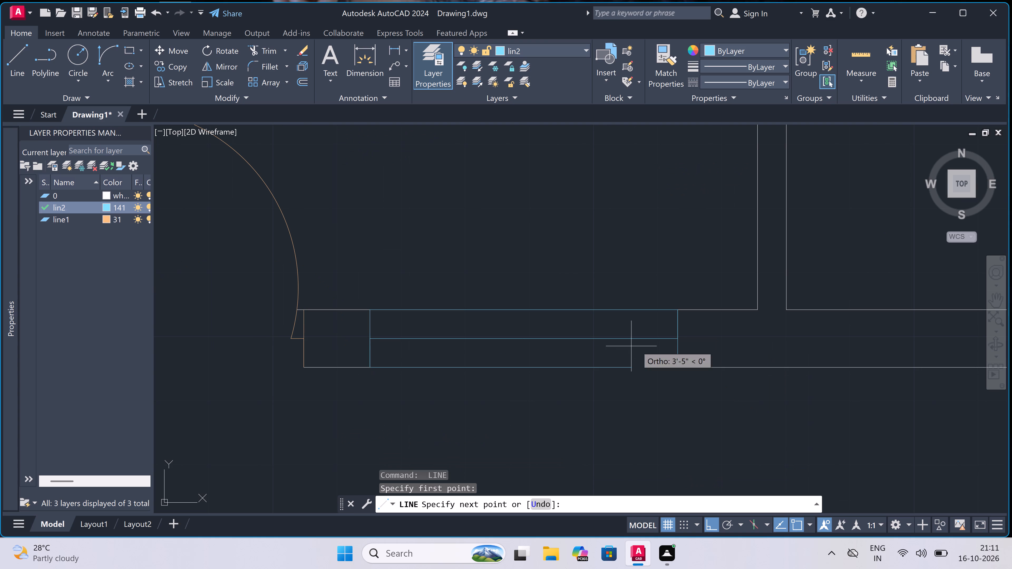
click(680, 366)
key(Escape)
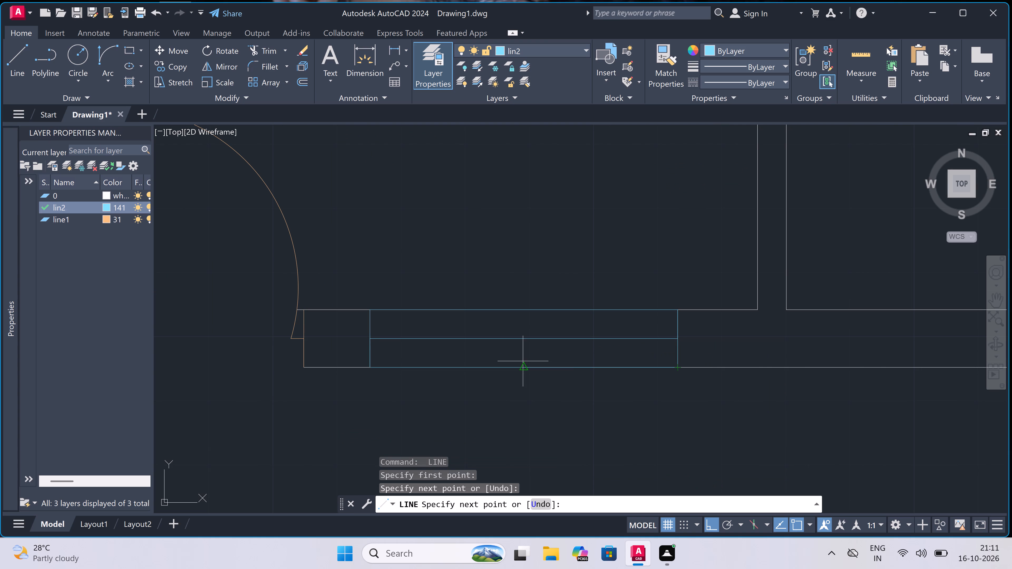
Draw a window with a 4' centreline and two end lines across the wall between the south-west 9'X10'4.5" living area and the entrance lobby.
scroll(474, 333, down, 6)
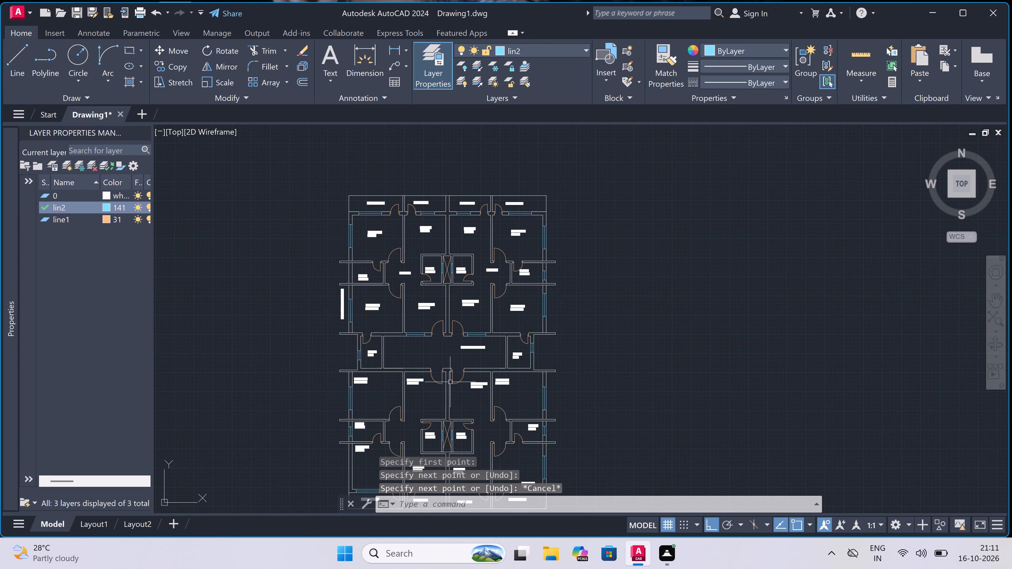
scroll(416, 382, up, 4)
scroll(331, 311, up, 2)
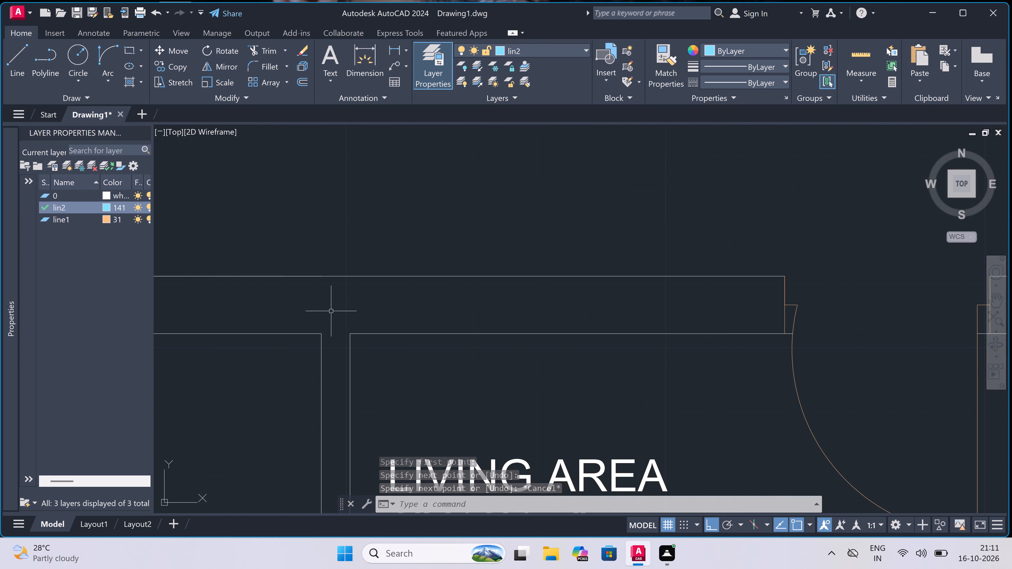
key(space)
double_click(380, 331)
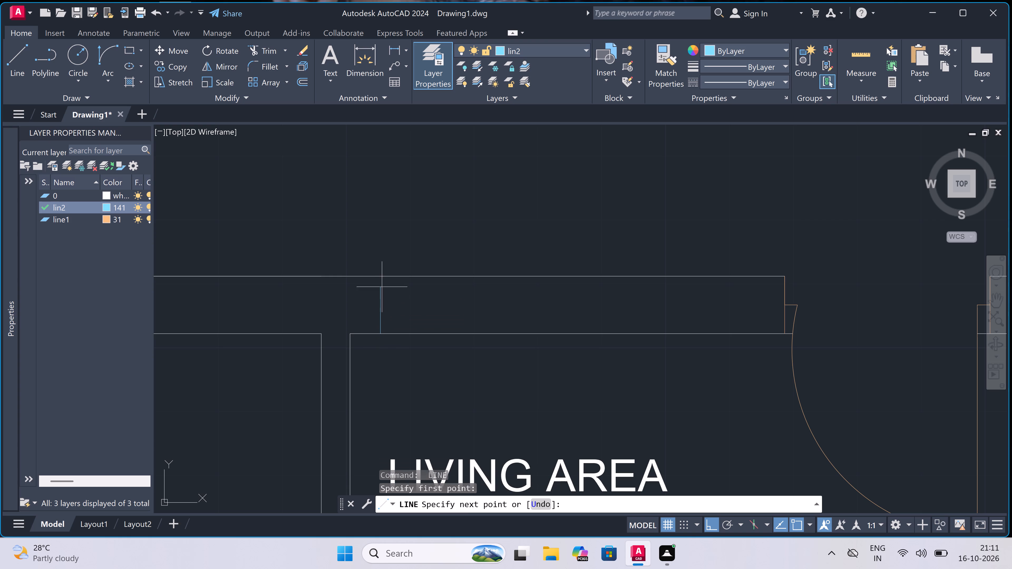
click(382, 277)
click(383, 311)
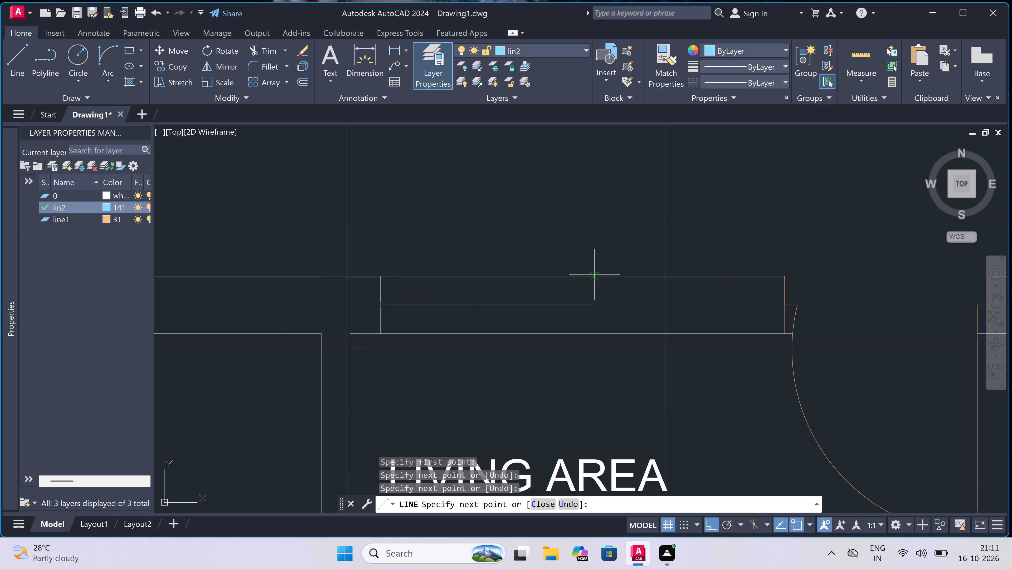
text(4')
key(space)
click(685, 273)
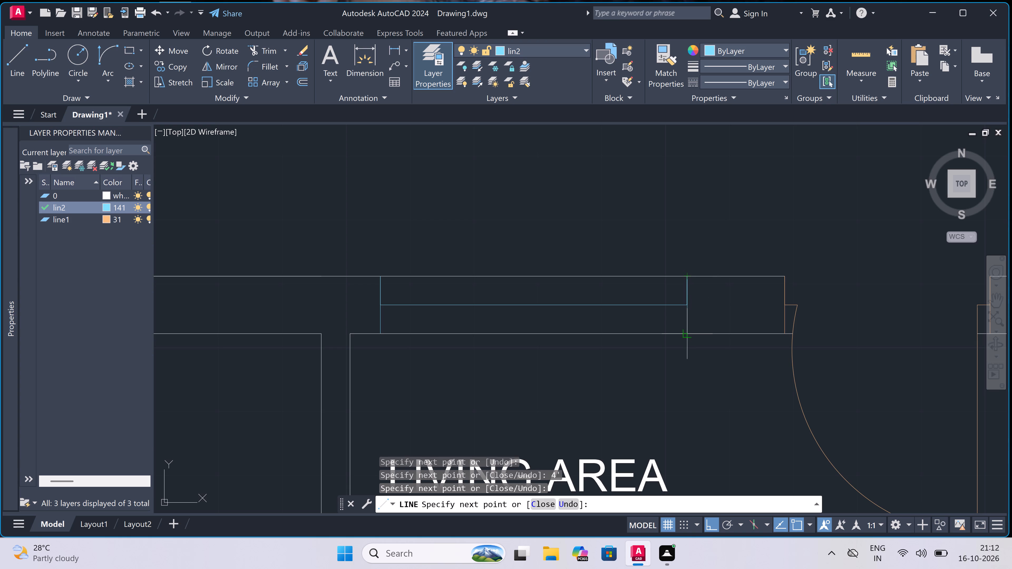
click(689, 333)
key(Escape)
Trim both wall lines between the end lines of the new lobby-wall window in the south-west living area.
key(t)
key(r)
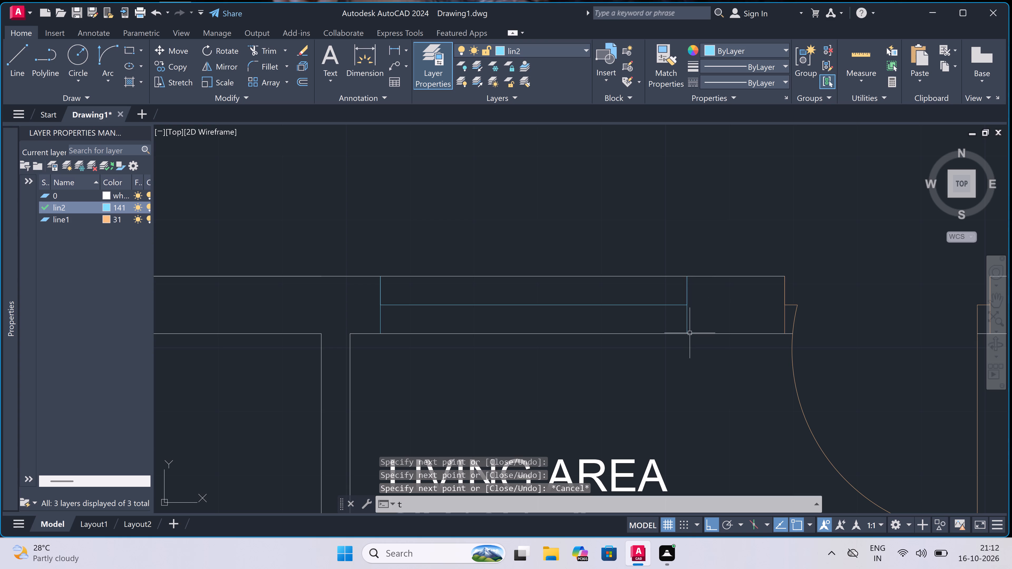
key(space)
click(592, 333)
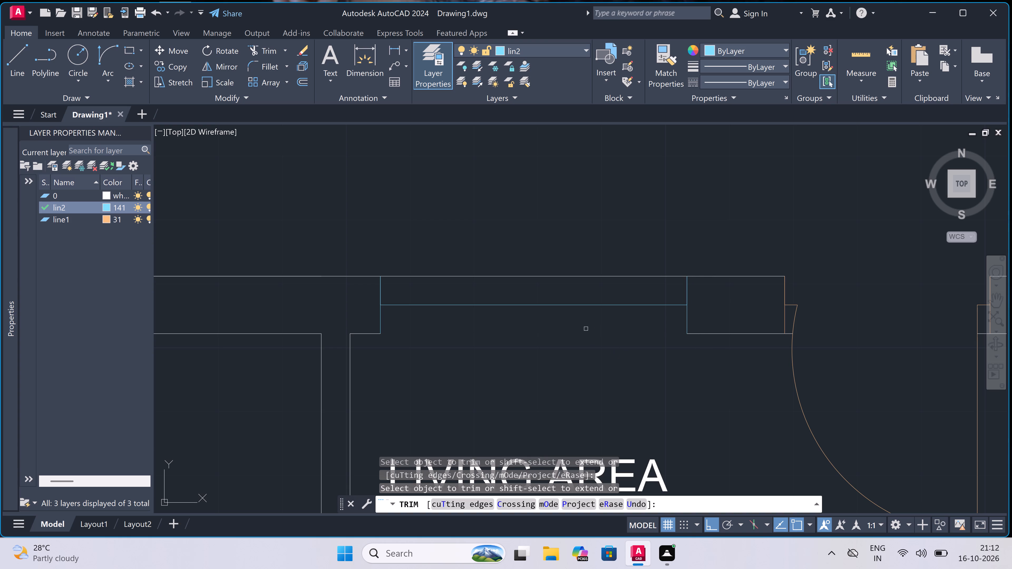
drag(558, 291, 556, 289)
click(553, 268)
key(Escape)
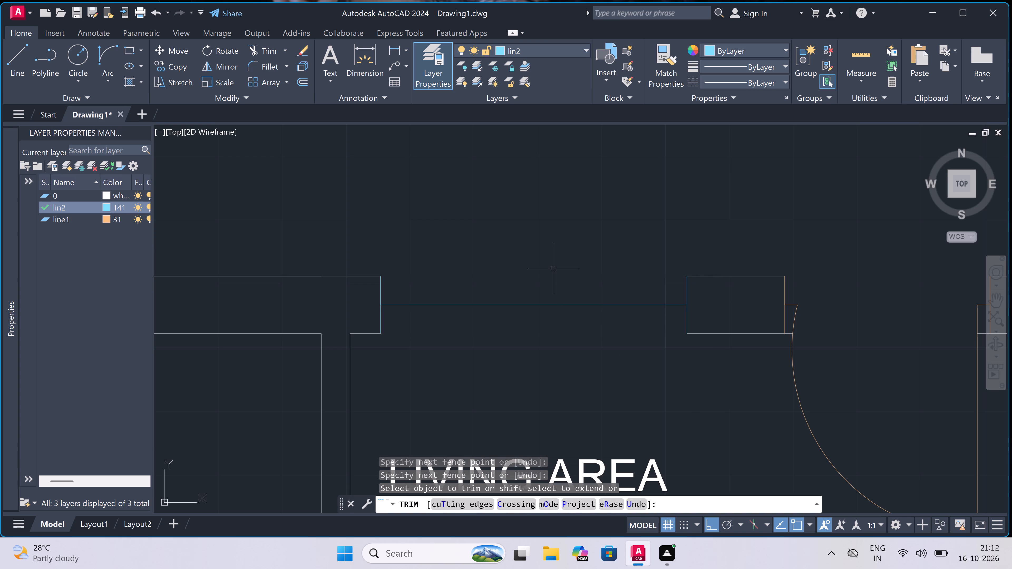
Draw the lobby-side and room-side face lines of the south-west living area's window between its two end lines.
key(l)
key(space)
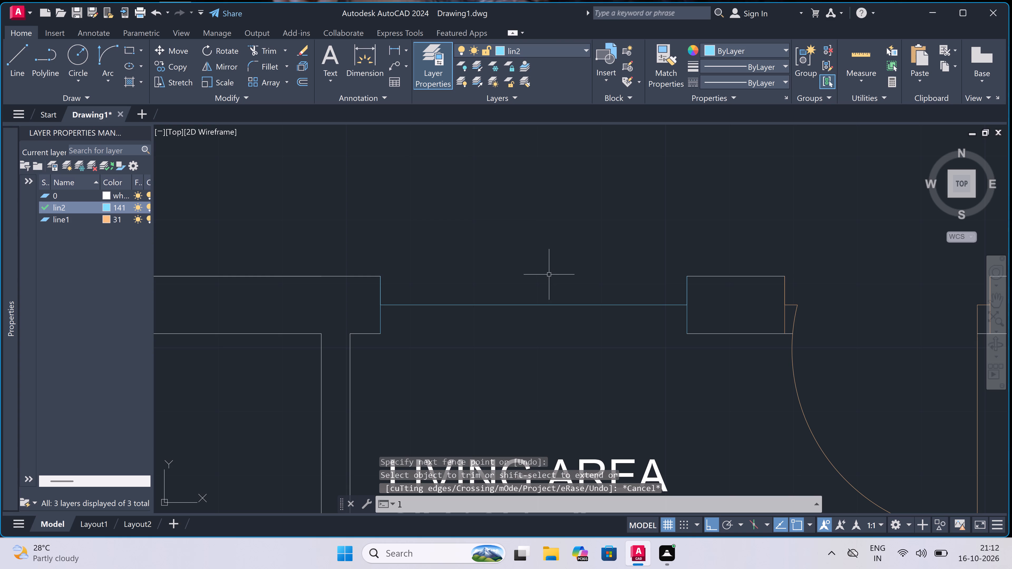
click(380, 277)
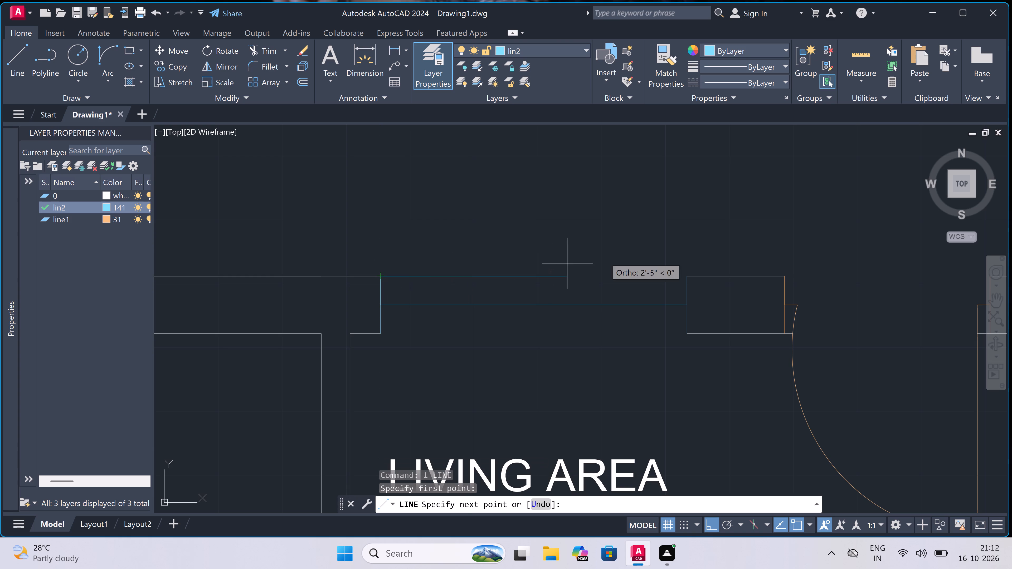
click(690, 276)
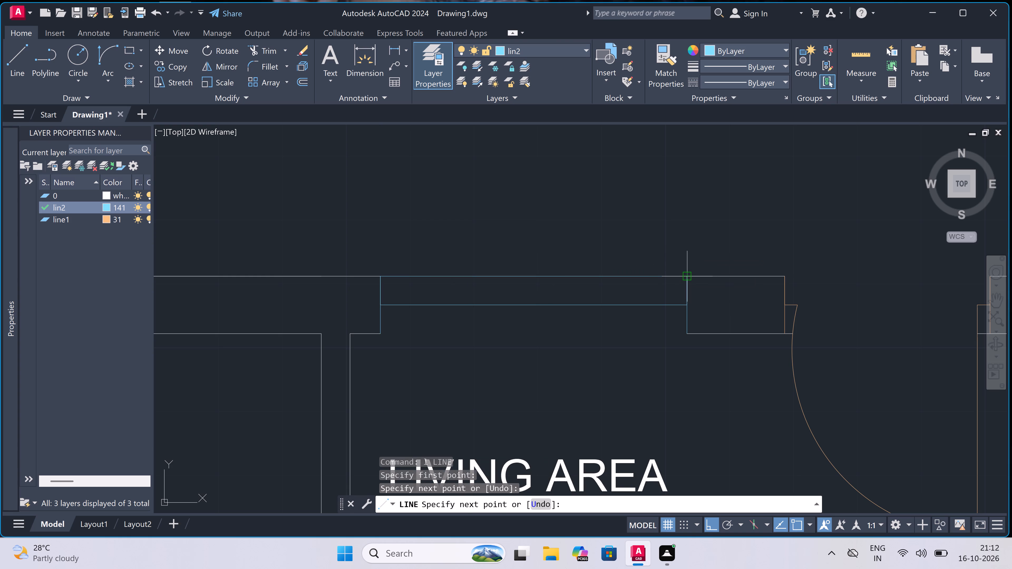
key(Escape)
key(space)
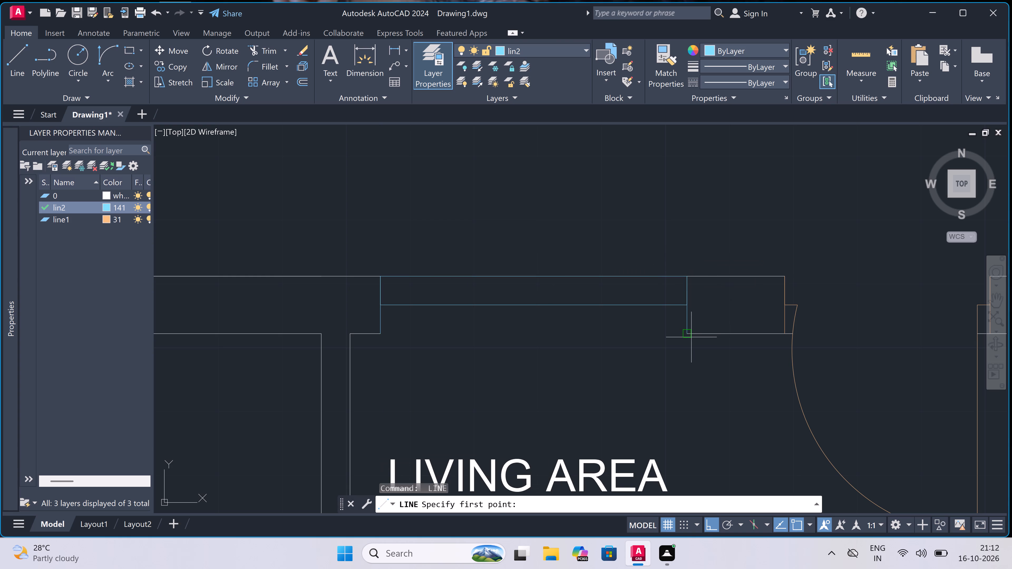
click(688, 335)
click(385, 333)
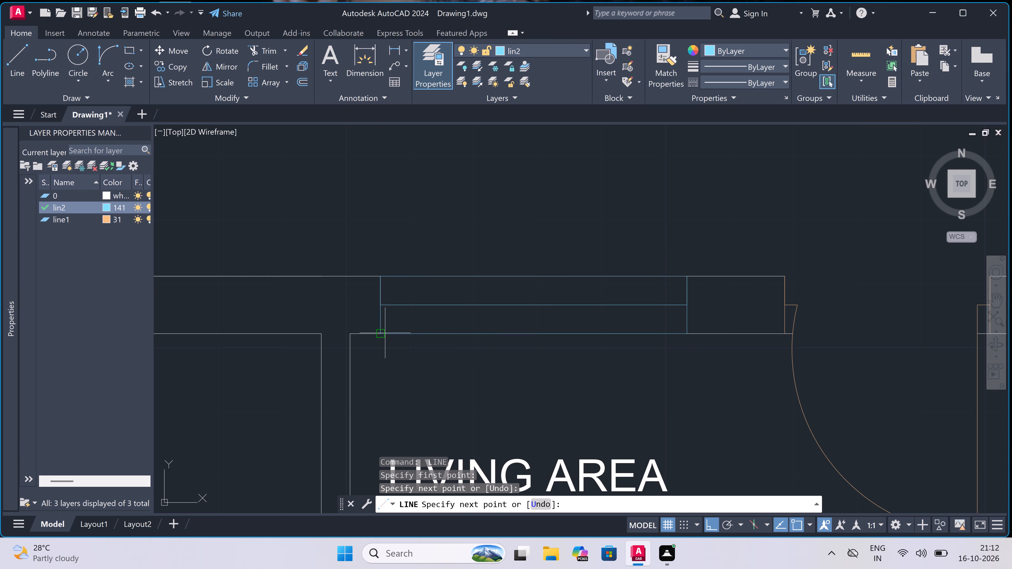
key(Escape)
Draw a window with a 4' centreline and two end lines across the wall between the south-east 9'X10'4.5" living area and the entrance lobby.
scroll(385, 334, down, 4)
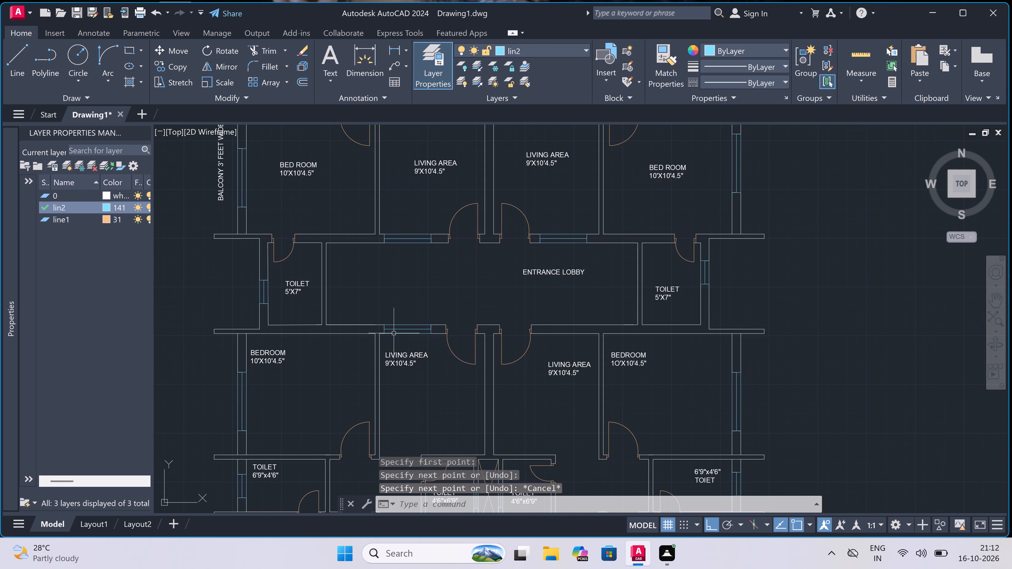
scroll(582, 328, up, 4)
key(space)
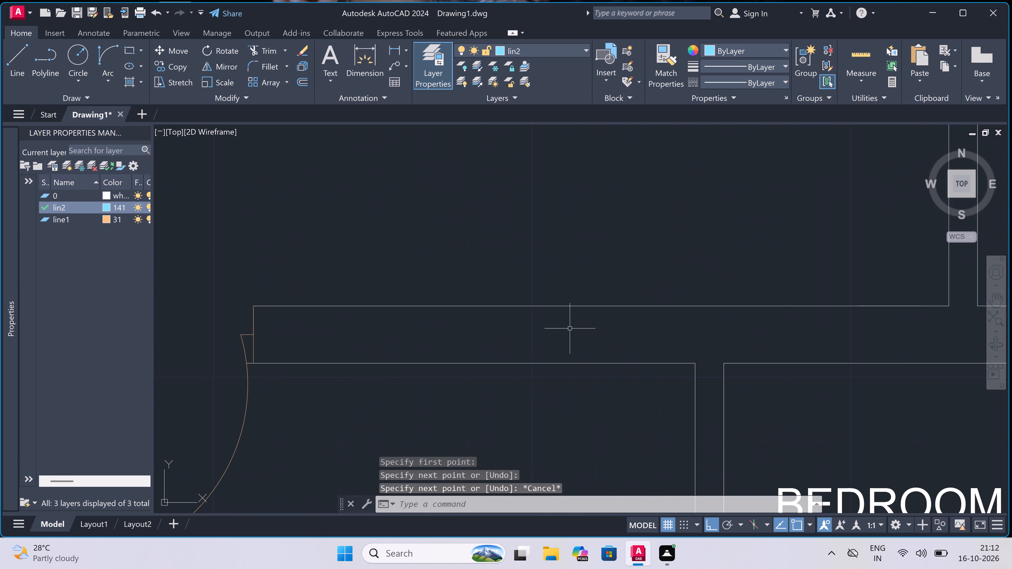
click(306, 365)
click(303, 311)
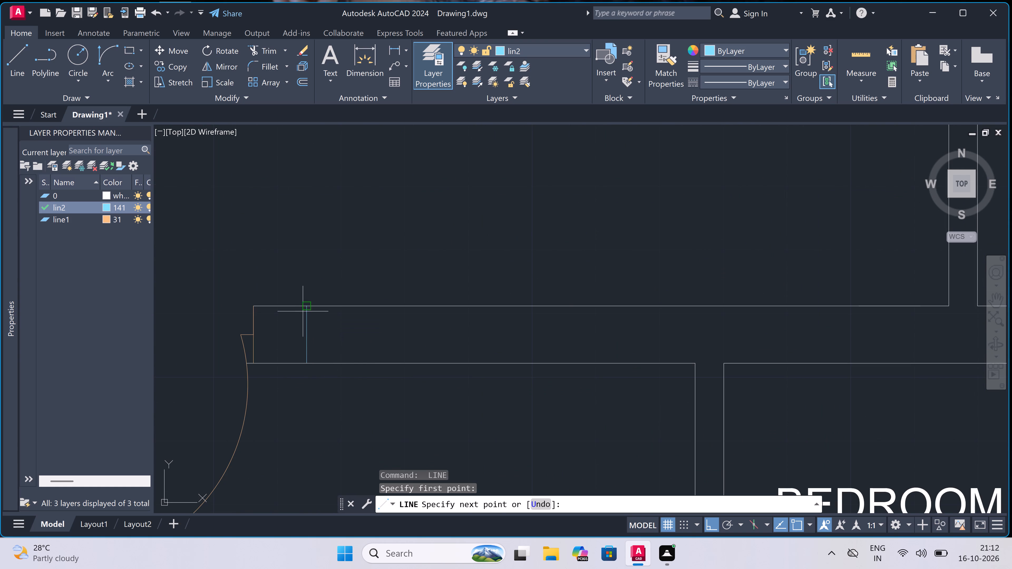
click(309, 334)
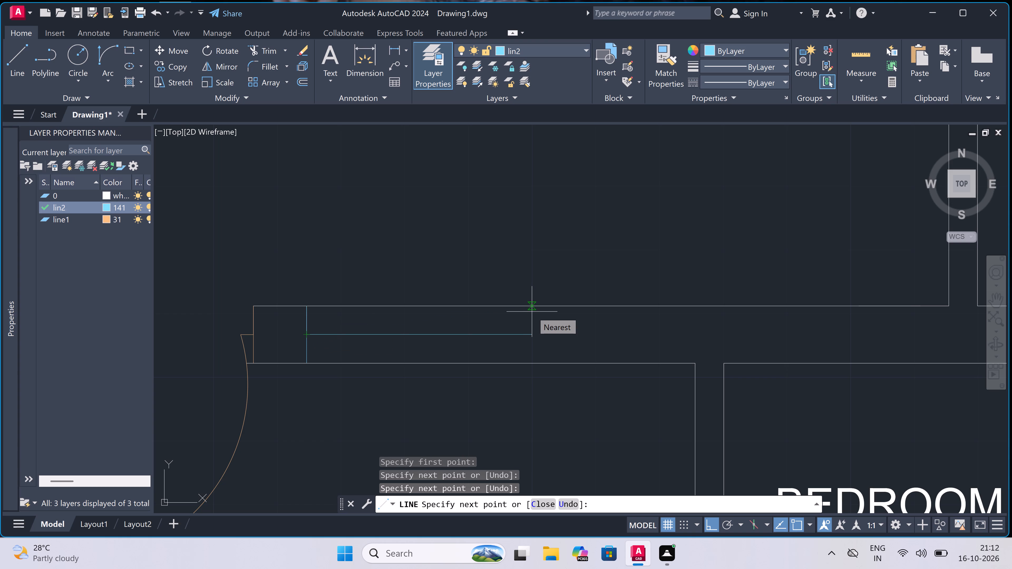
text(4')
key(space)
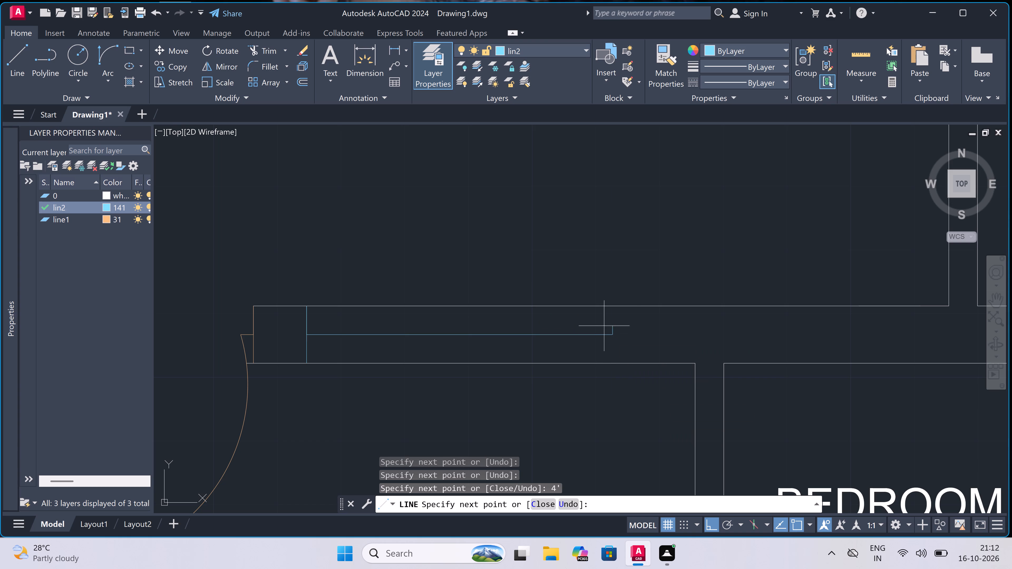
click(612, 305)
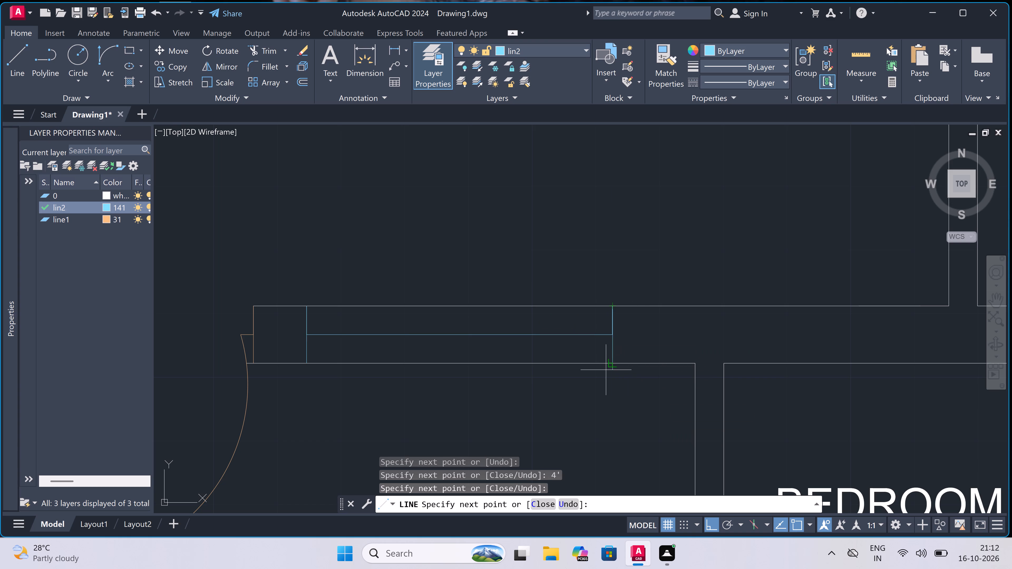
click(612, 363)
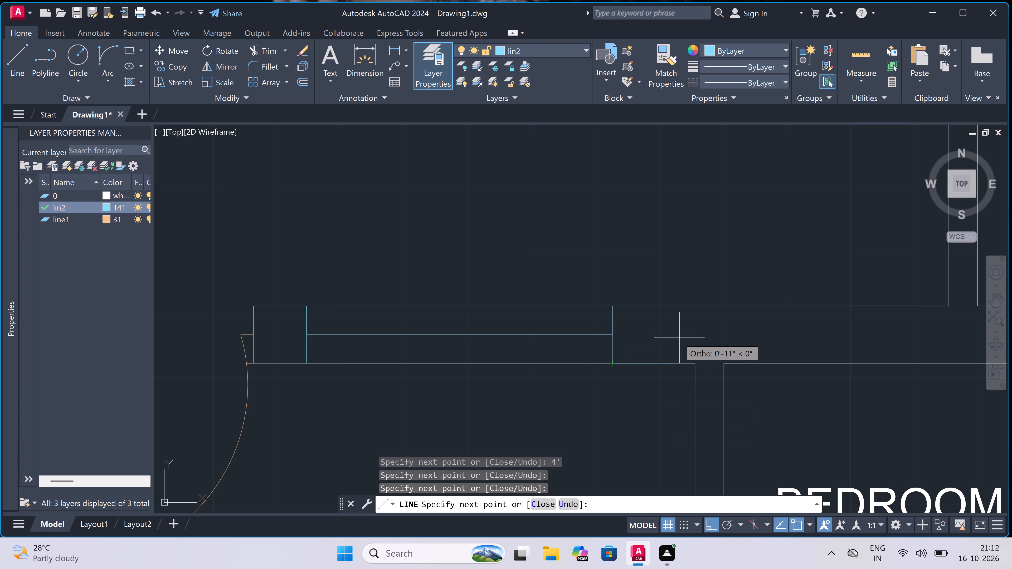
key(Escape)
Trim both wall lines between the end lines of the new lobby-wall window in the south-east living area.
key(t)
key(r)
key(space)
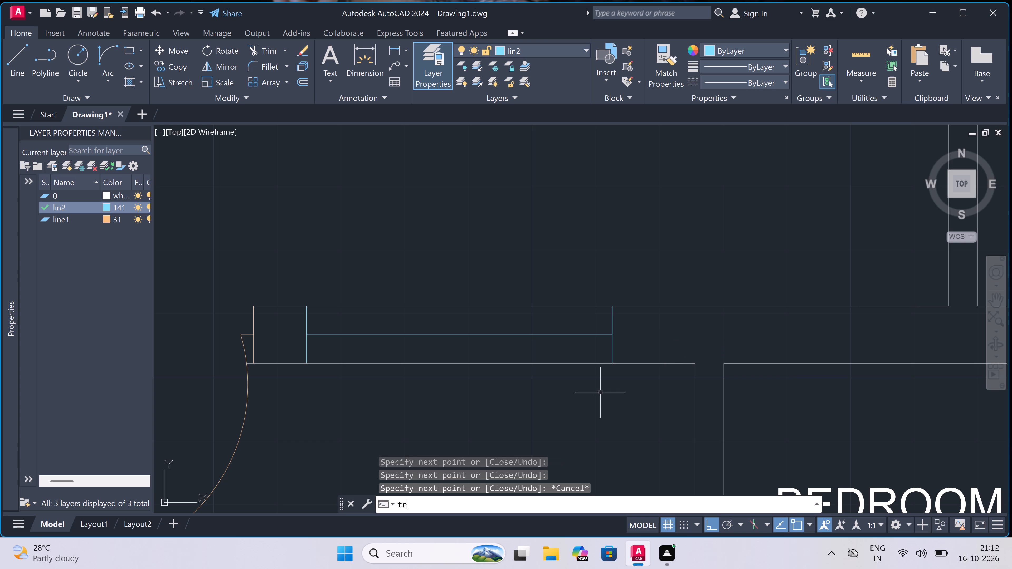
click(545, 360)
click(537, 377)
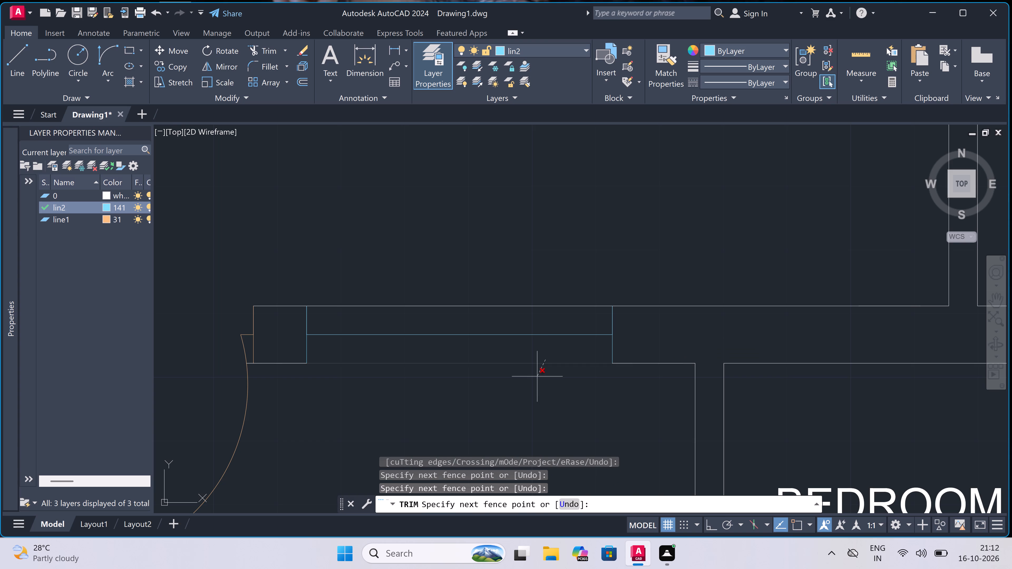
click(507, 319)
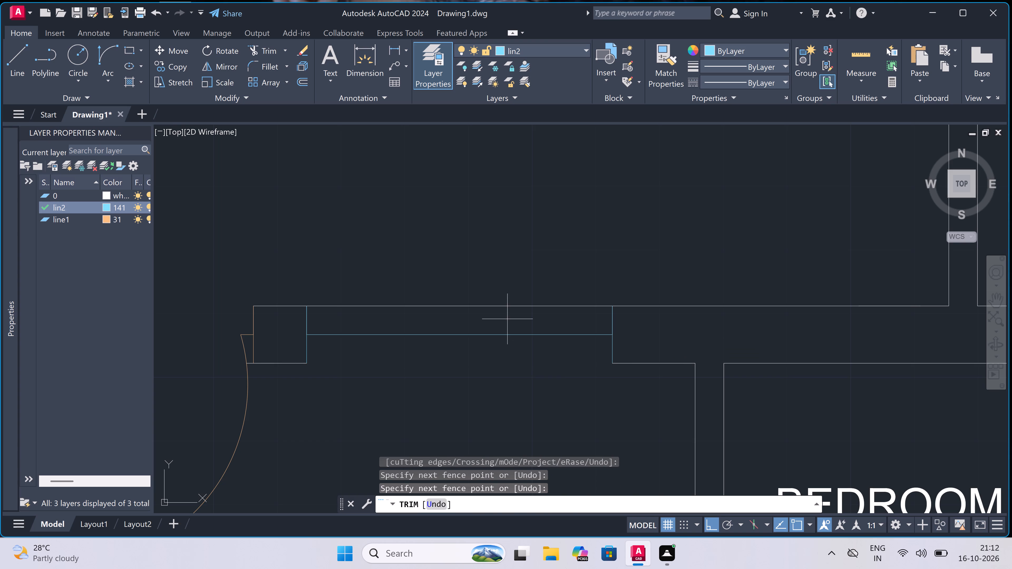
click(506, 294)
key(Escape)
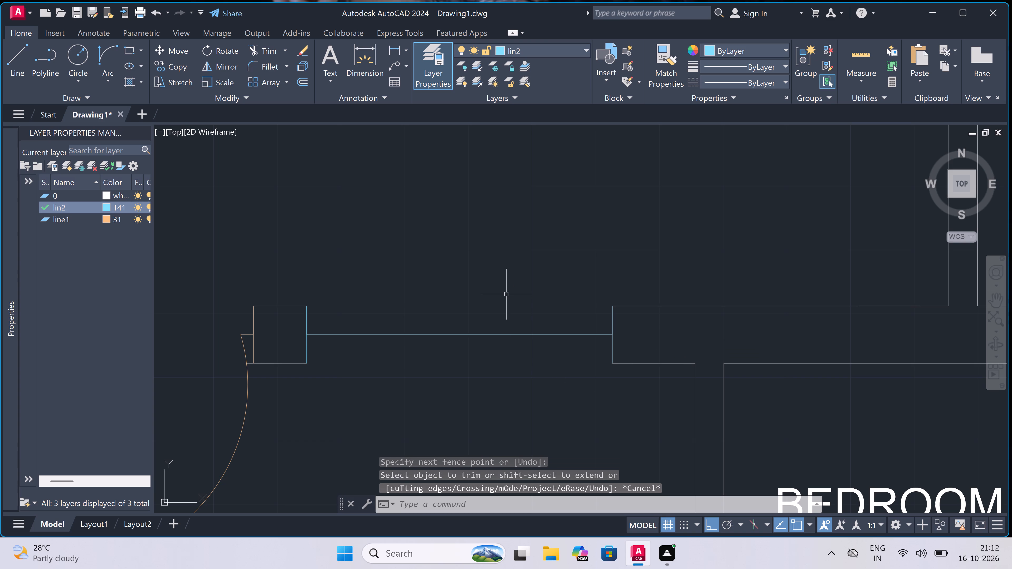
Draw the lobby-side and room-side face lines of the south-east living area's lobby-wall window between its two end lines.
key(l)
key(space)
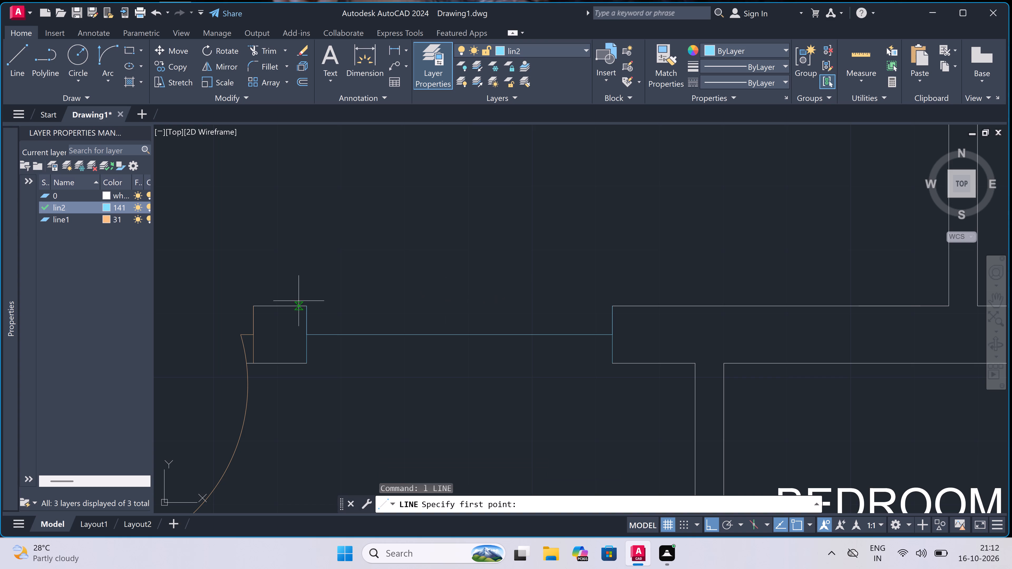
click(304, 304)
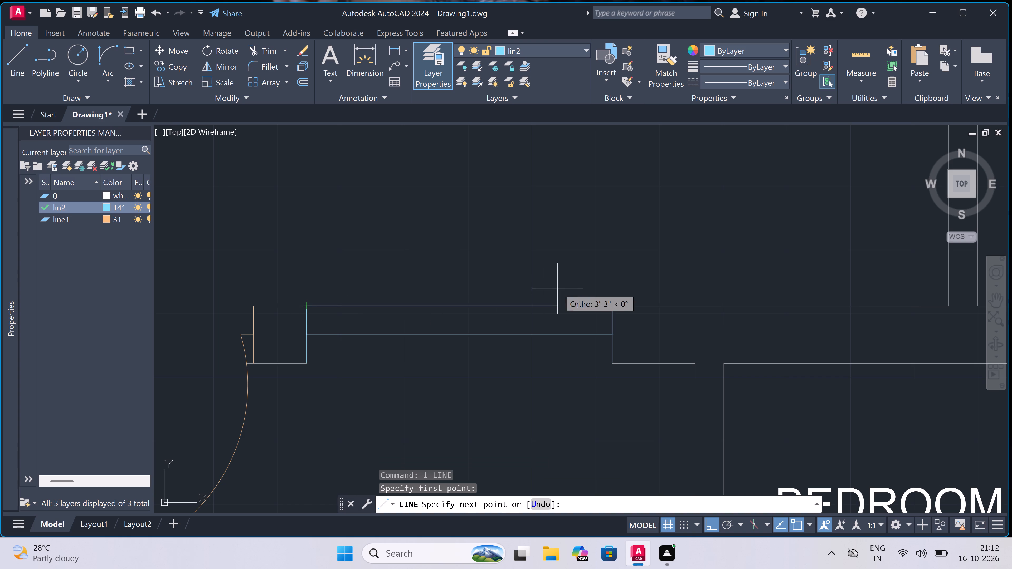
click(611, 309)
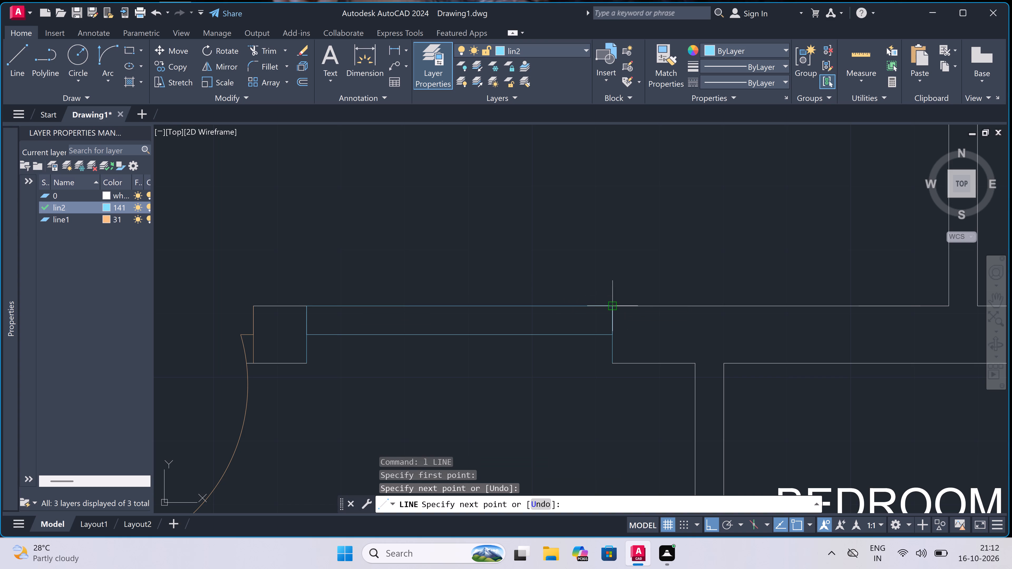
key(Escape)
key(space)
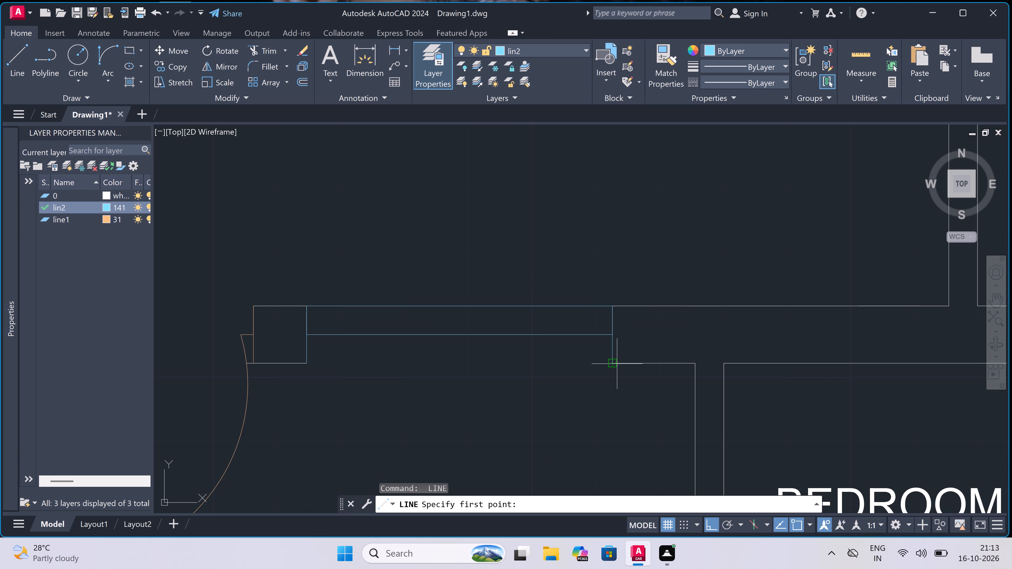
click(612, 361)
click(304, 364)
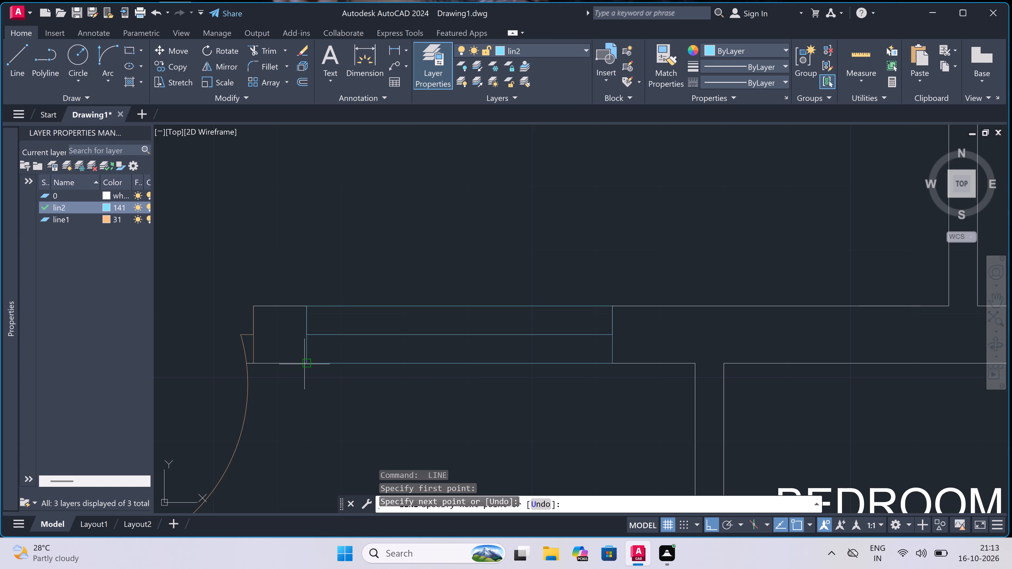
key(Escape)
Draw a window with a 5' centreline and two end lines across the outer west wall of the south-west 11'X10" bedroom.
scroll(386, 319, down, 4)
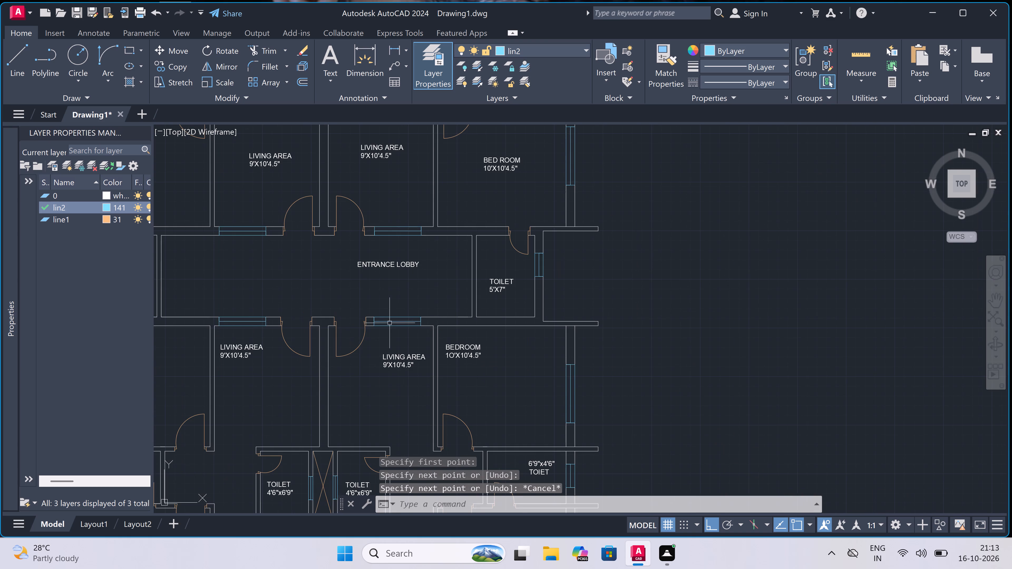
scroll(506, 309, down, 3)
scroll(437, 304, up, 2)
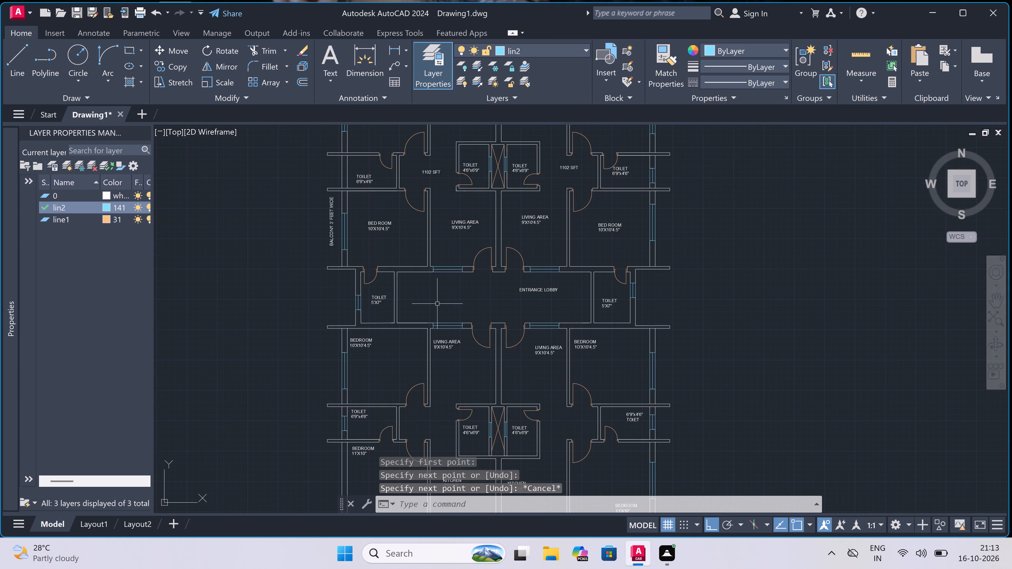
scroll(467, 312, down, 2)
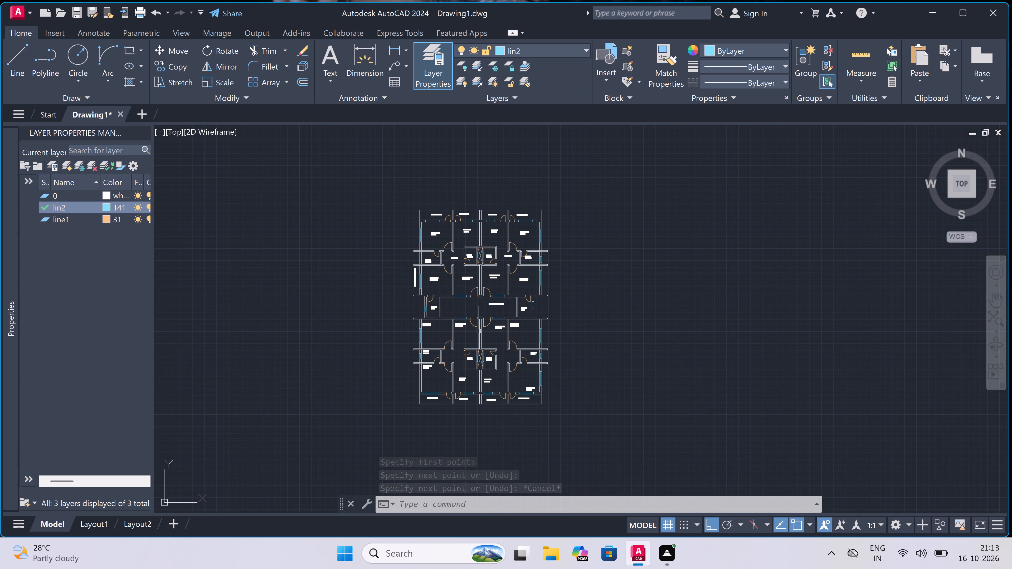
scroll(479, 331, up, 1)
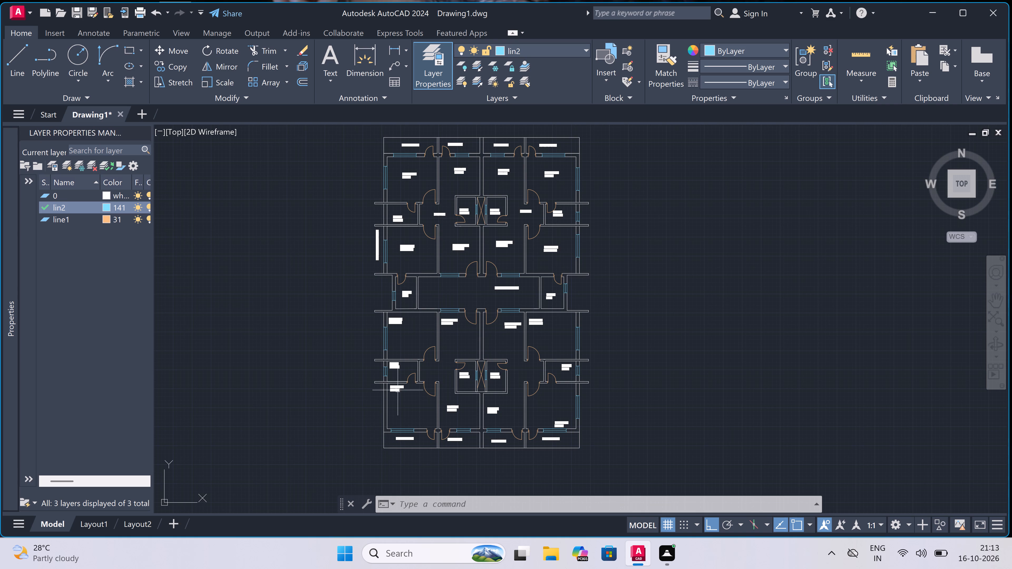
scroll(359, 426, up, 2)
scroll(399, 428, up, 2)
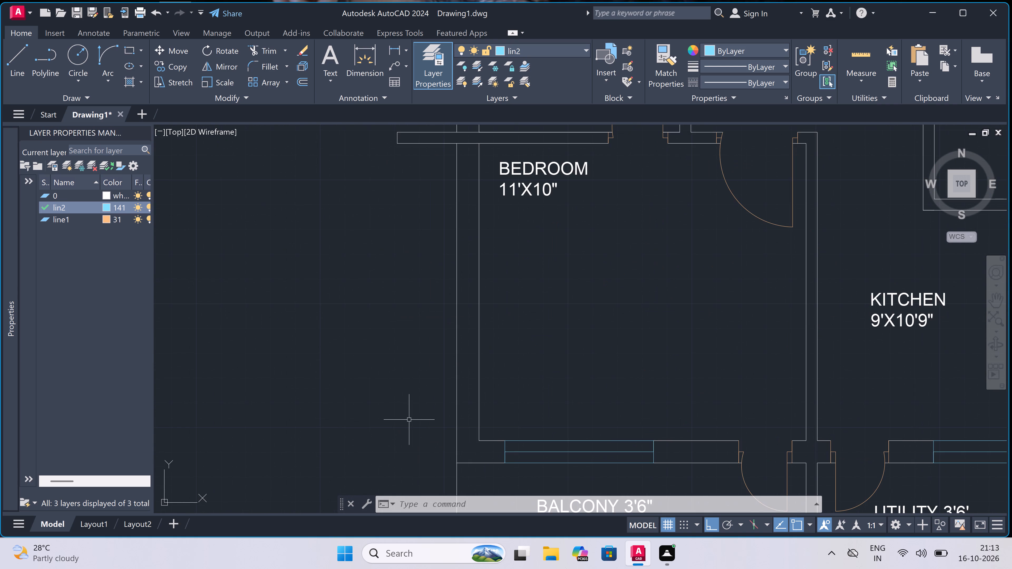
key(space)
click(456, 372)
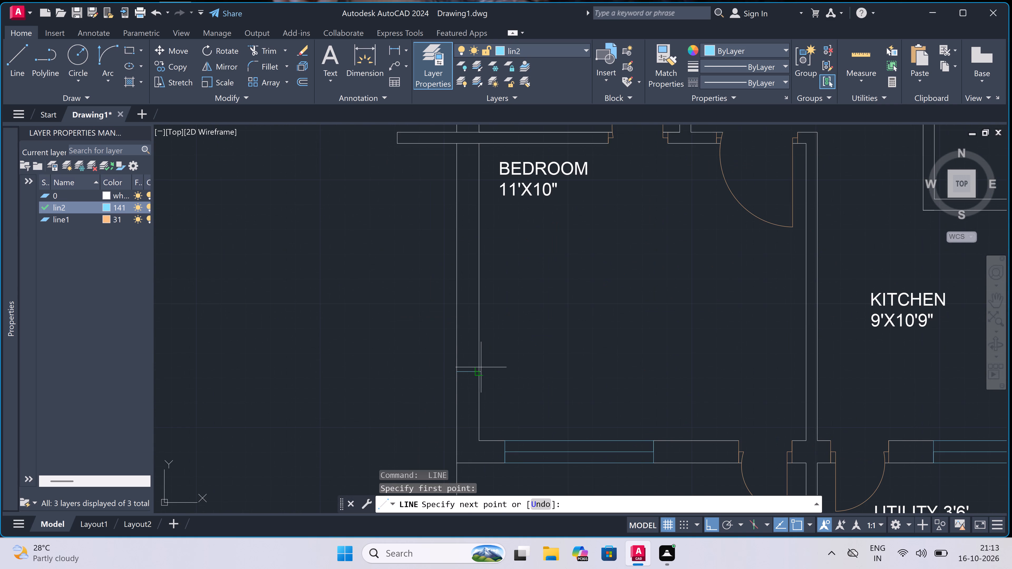
click(481, 368)
click(470, 373)
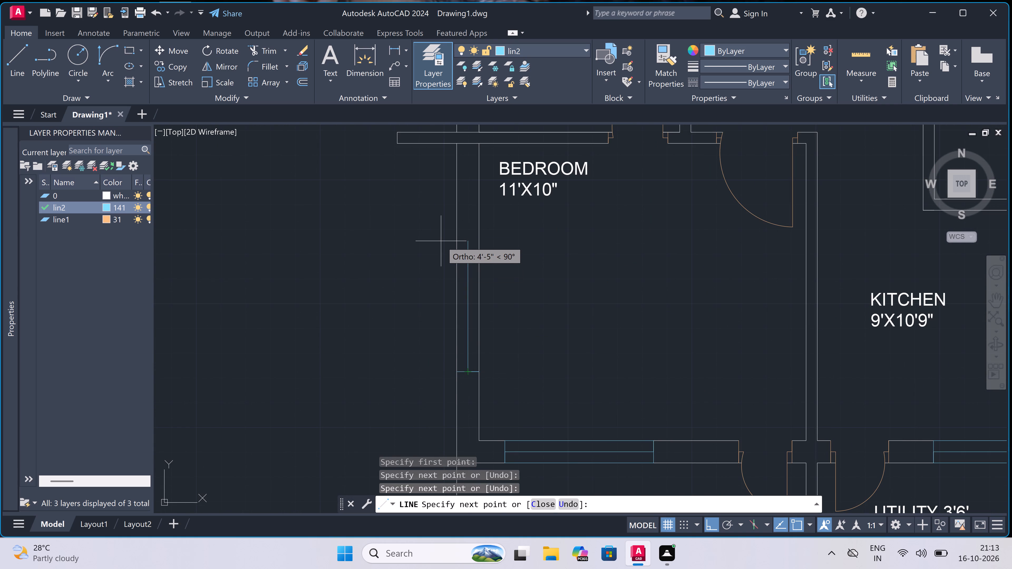
text(5')
key(space)
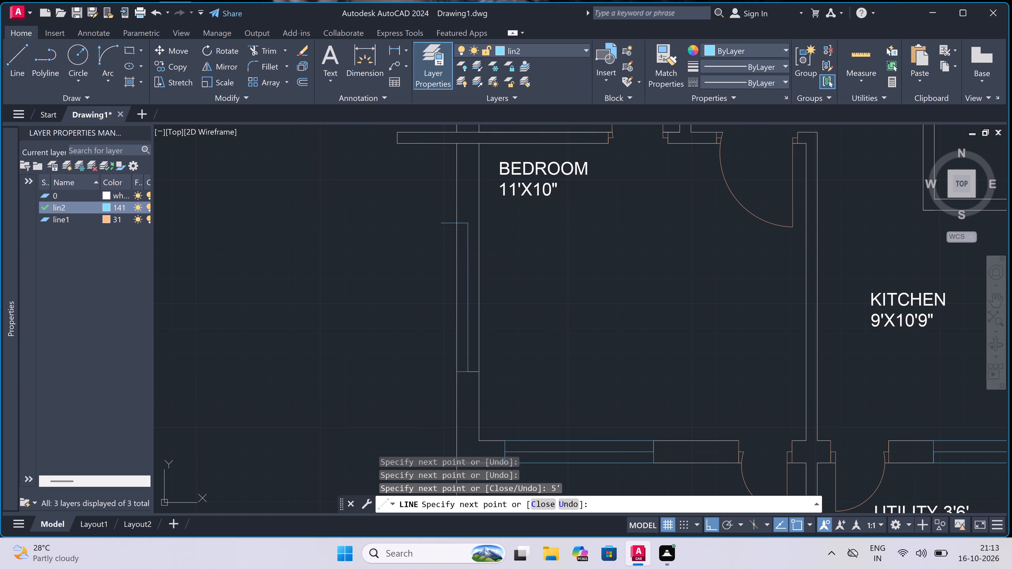
scroll(445, 227, up, 2)
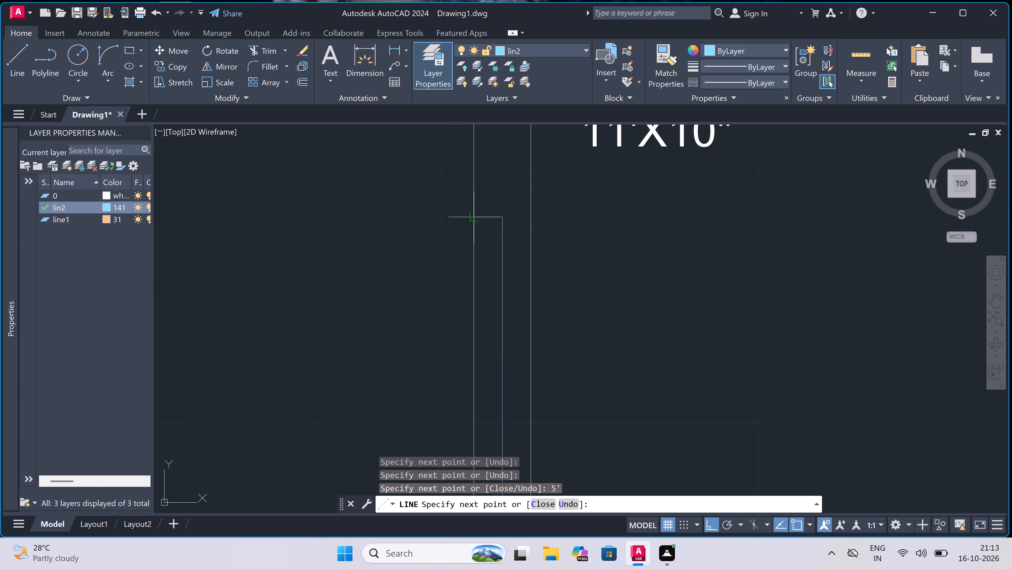
click(471, 217)
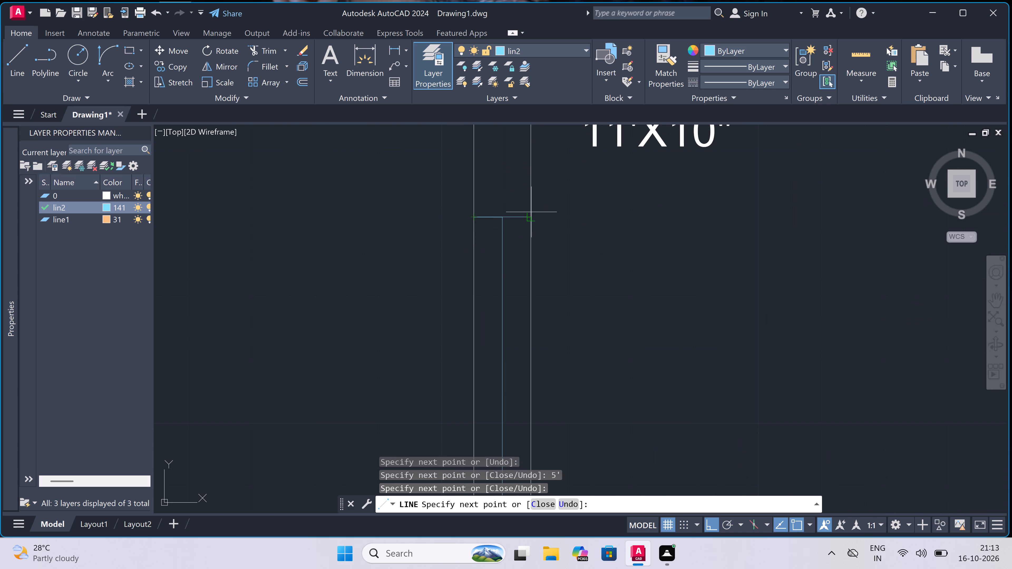
click(532, 216)
key(Escape)
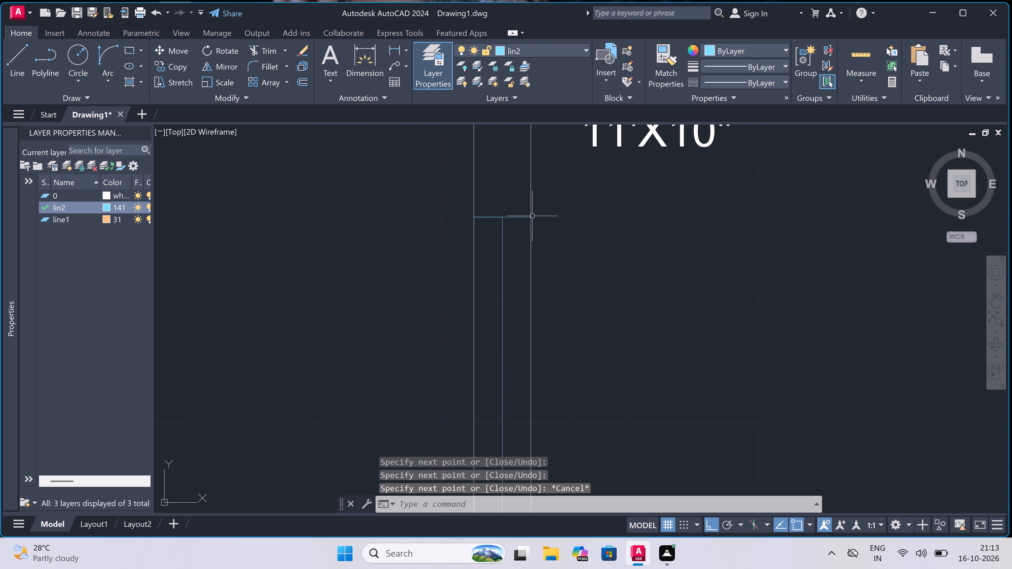
Trim both wall lines between the end lines of the new west-wall window in the south-west 11'X10" bedroom.
text(tr)
key(space)
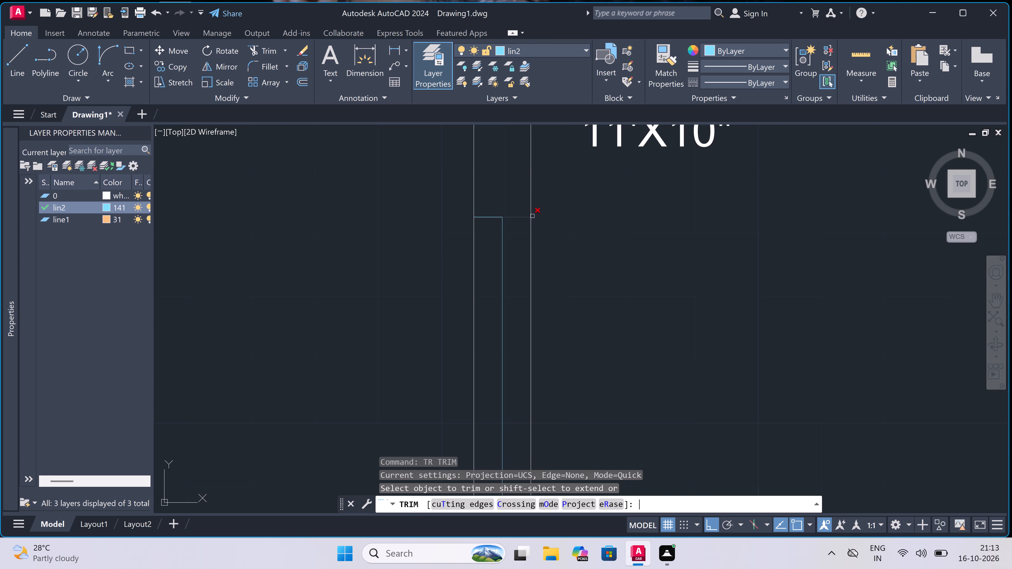
scroll(532, 216, down, 2)
double_click(534, 247)
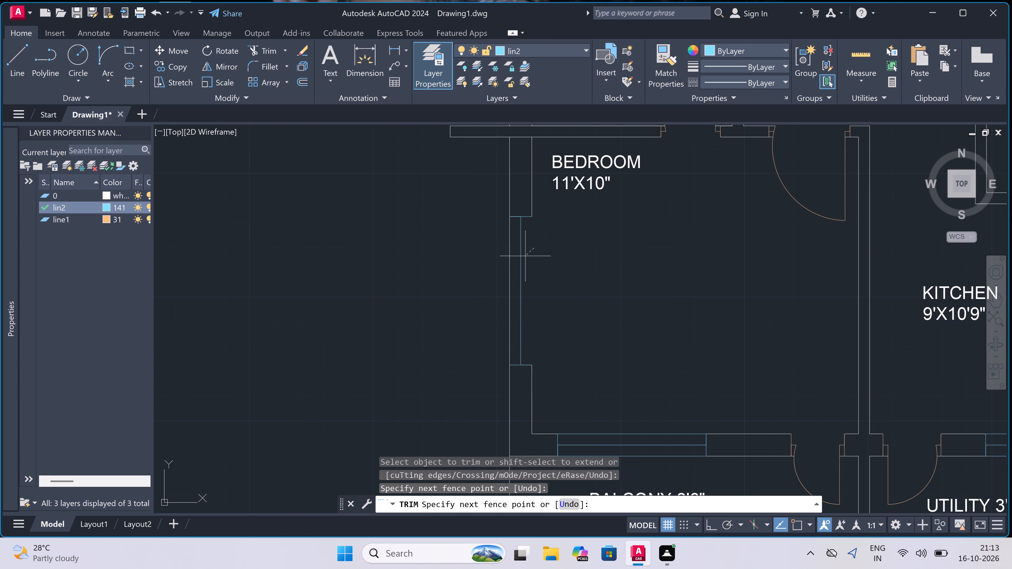
click(525, 256)
double_click(509, 255)
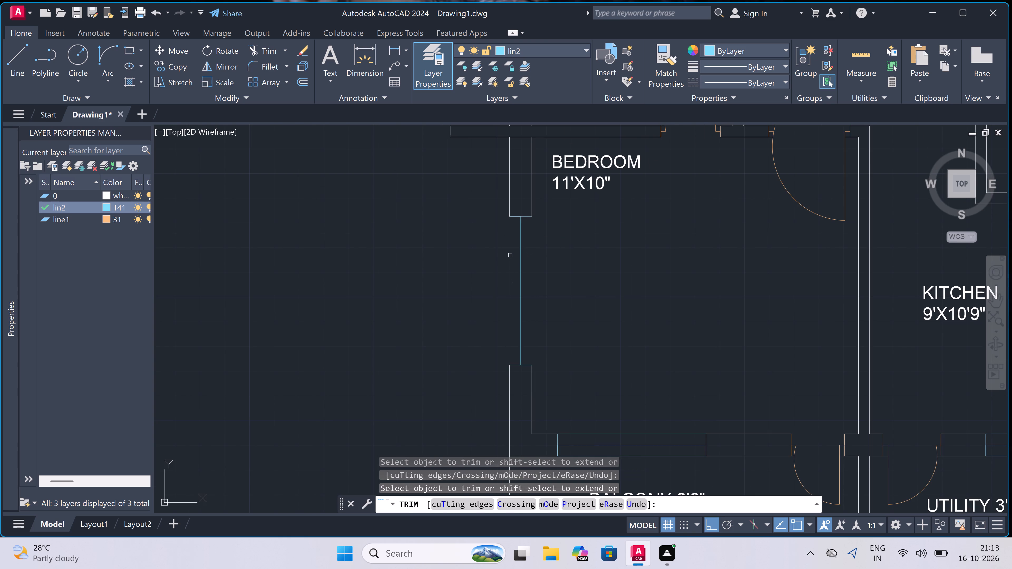
key(Escape)
Draw the outer and inner face lines of the 11'X10" bedroom's west-wall window between its two end lines.
key(l)
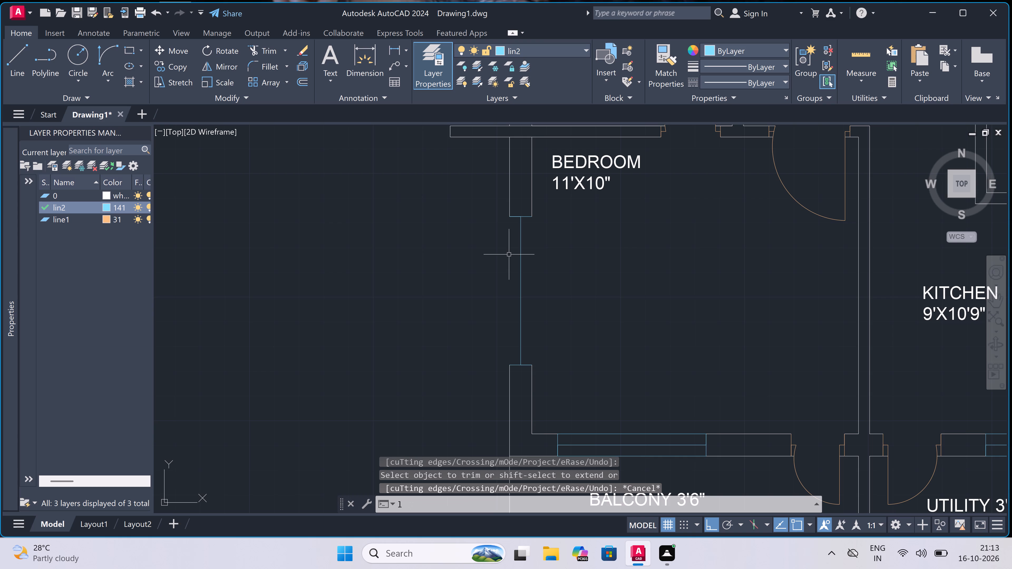
key(space)
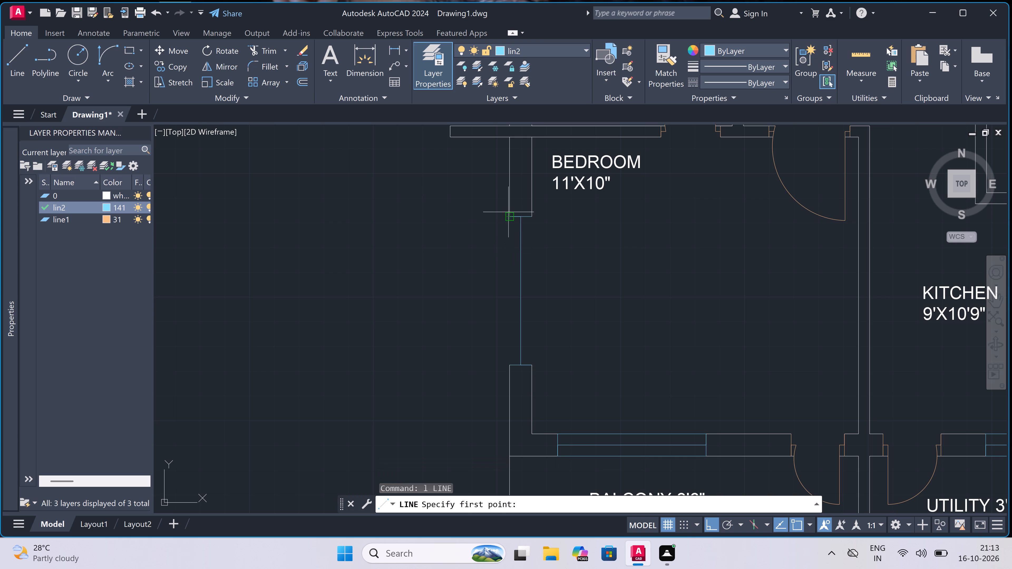
click(508, 212)
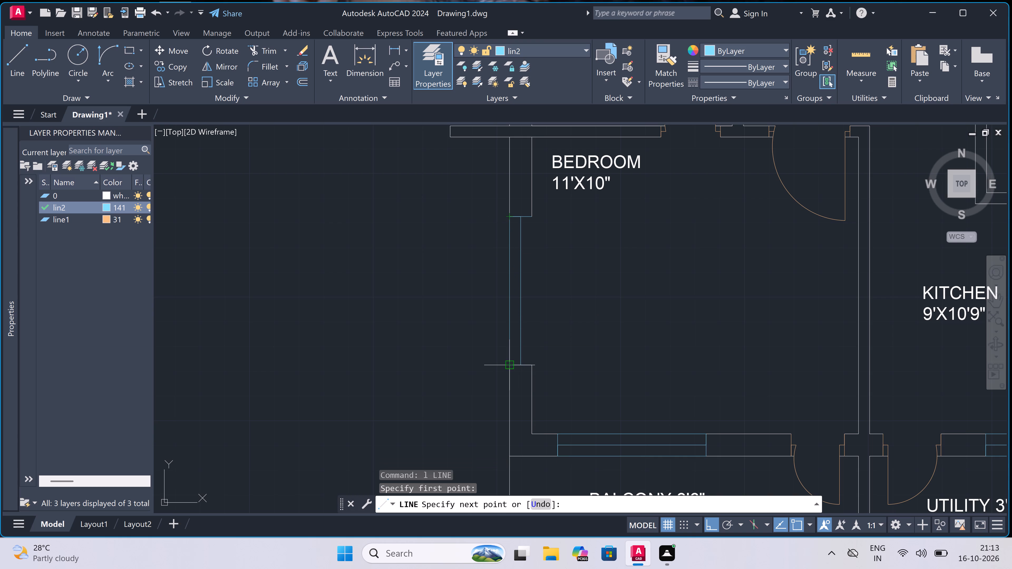
click(512, 364)
key(Escape)
key(space)
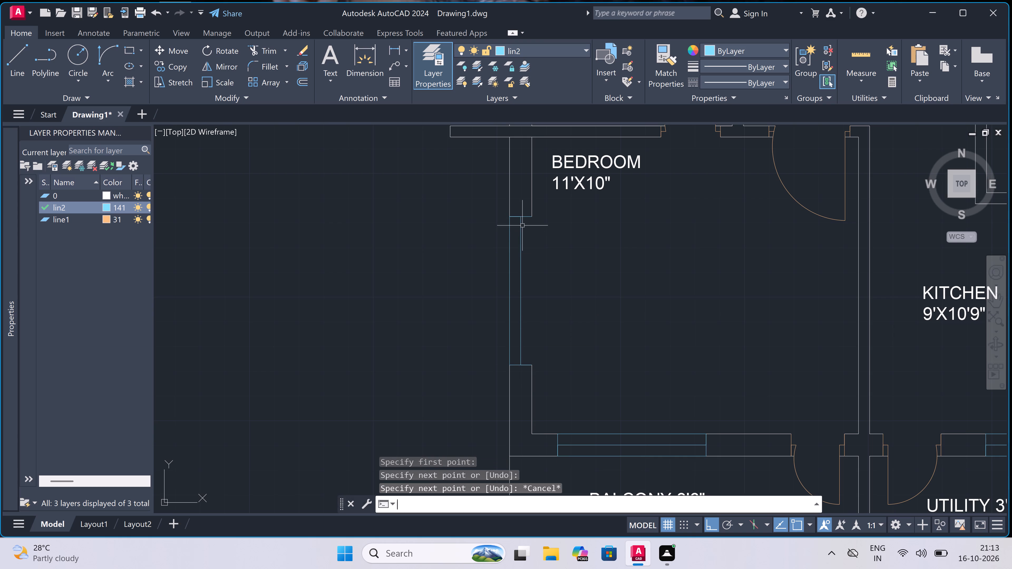
click(533, 214)
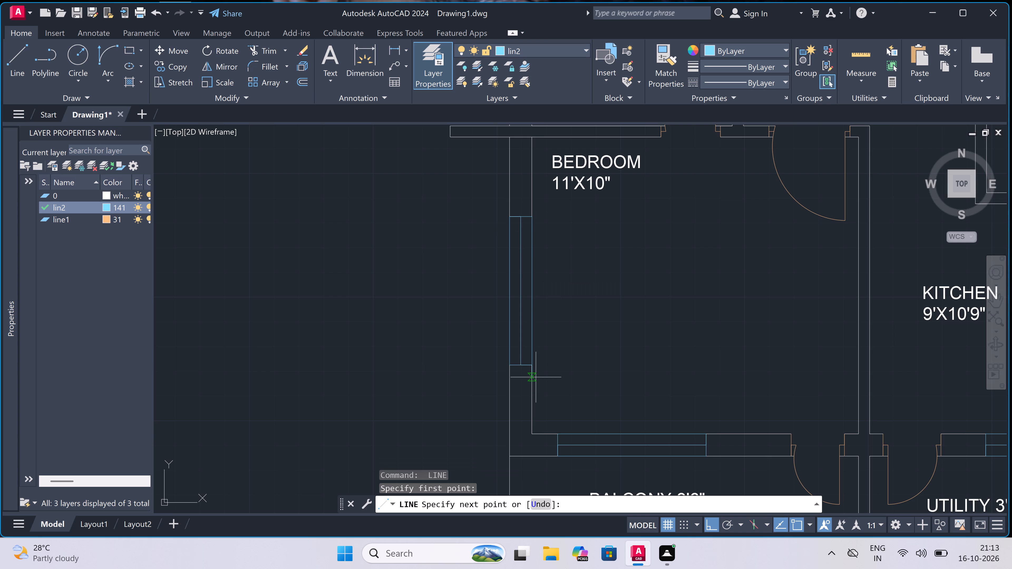
click(534, 361)
key(Escape)
Examine the whole floor plan, including the entrance lobby and outer walls, for anything still missing.
scroll(453, 315, down, 6)
scroll(457, 295, up, 4)
scroll(457, 296, down, 1)
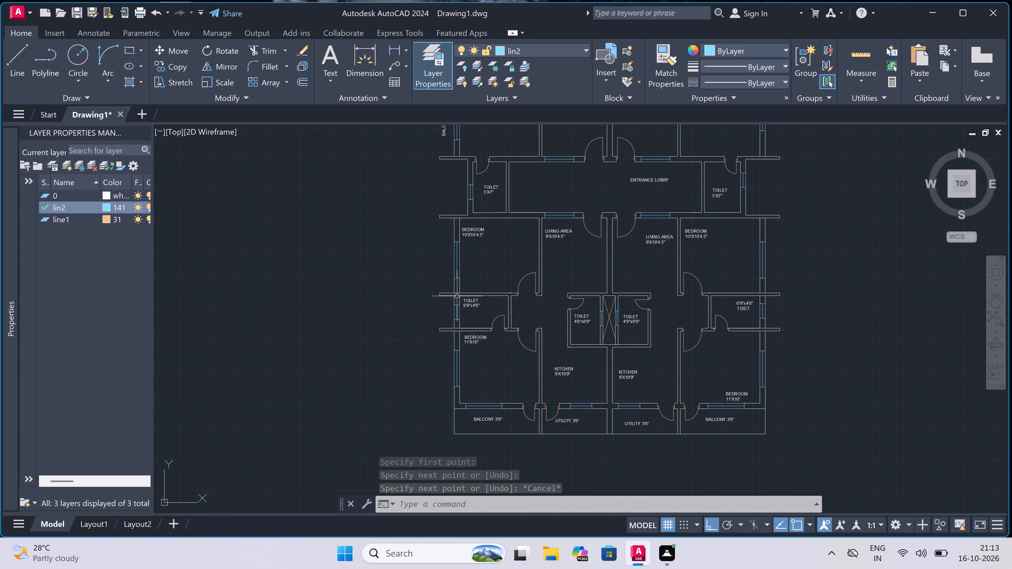
scroll(457, 296, down, 2)
scroll(487, 234, up, 1)
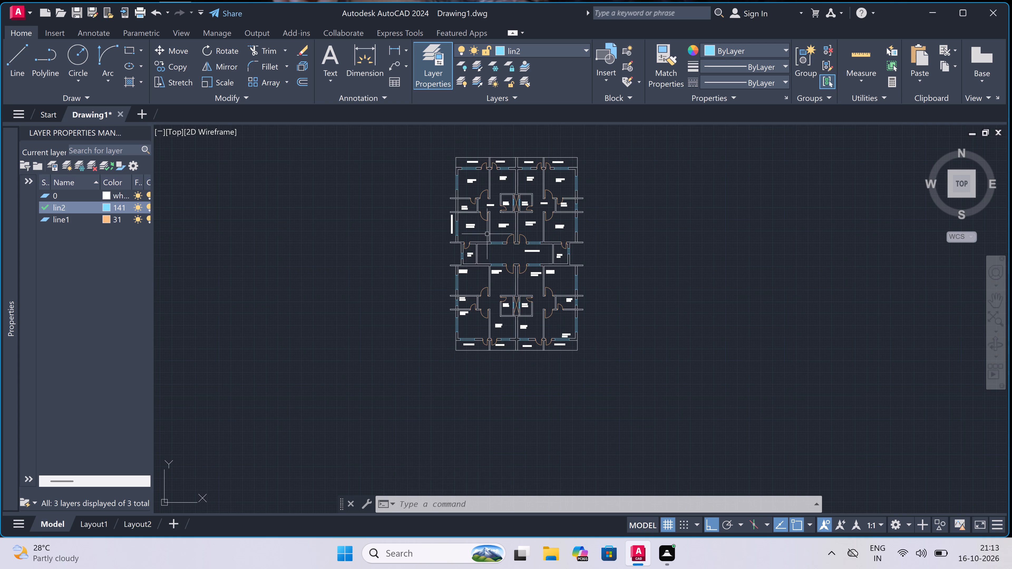
scroll(487, 234, up, 1)
scroll(483, 284, down, 2)
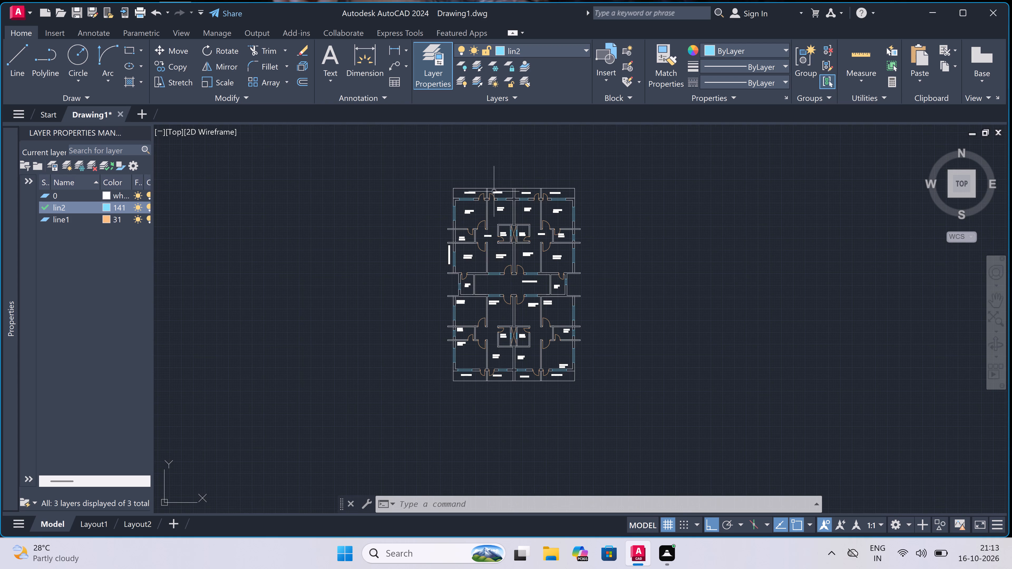
scroll(494, 159, up, 3)
scroll(494, 162, down, 3)
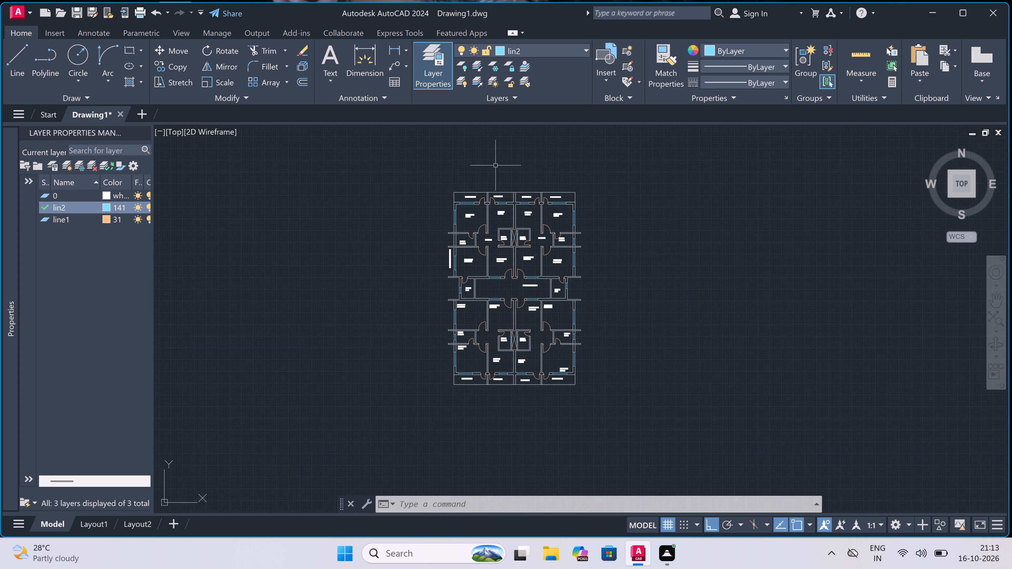
scroll(568, 293, up, 3)
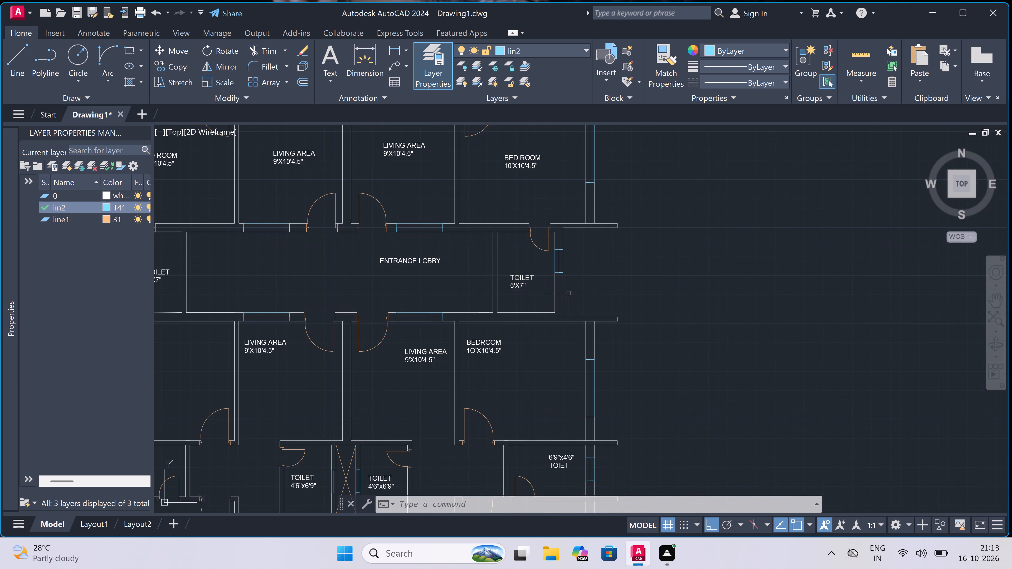
scroll(570, 293, down, 1)
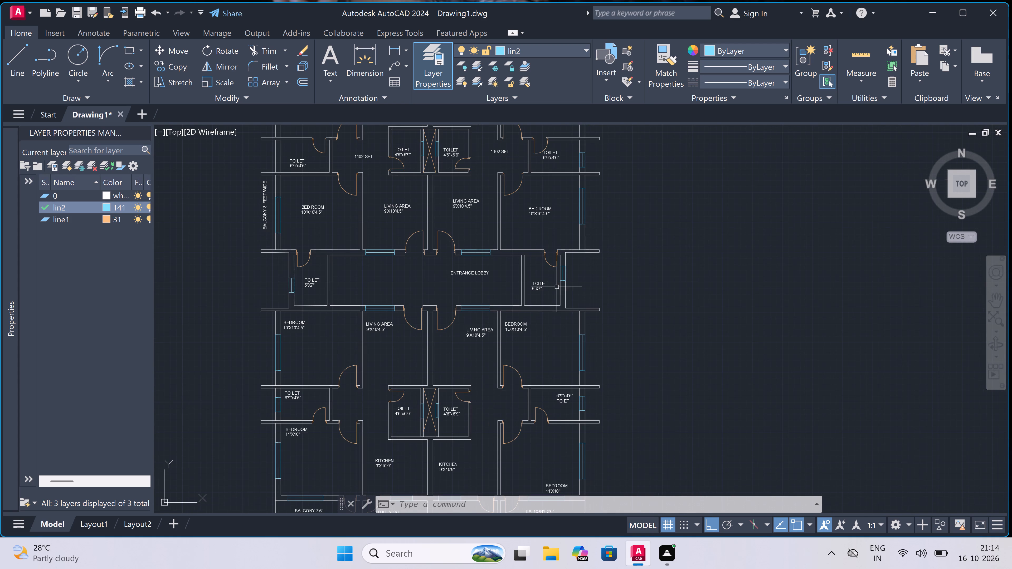
scroll(554, 284, down, 1)
scroll(361, 287, down, 2)
scroll(361, 287, up, 3)
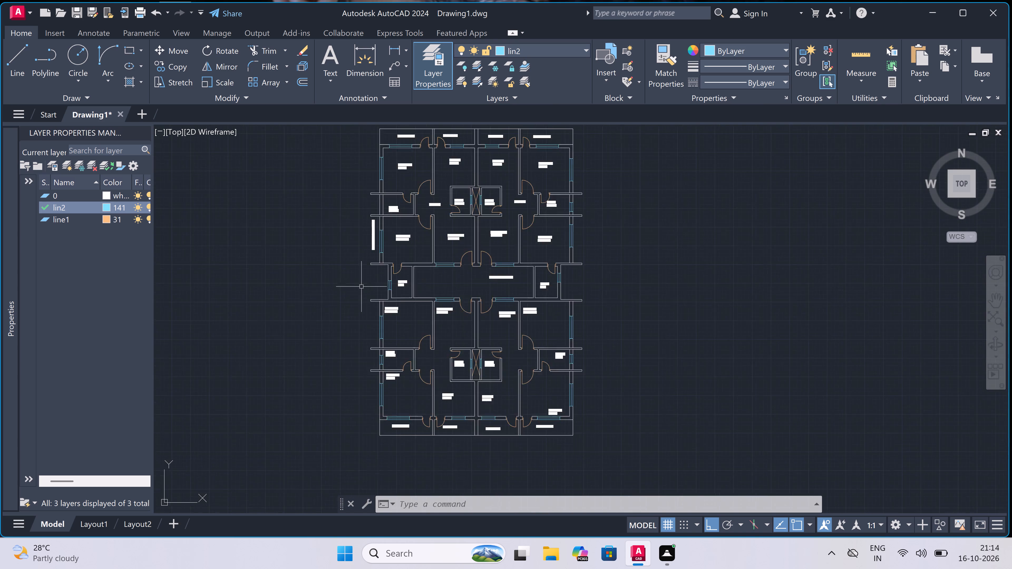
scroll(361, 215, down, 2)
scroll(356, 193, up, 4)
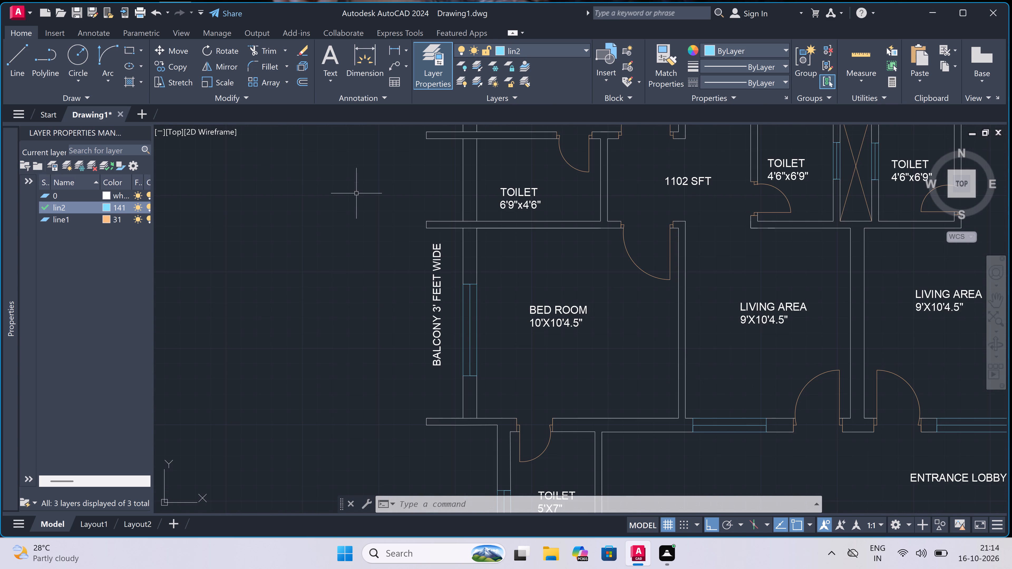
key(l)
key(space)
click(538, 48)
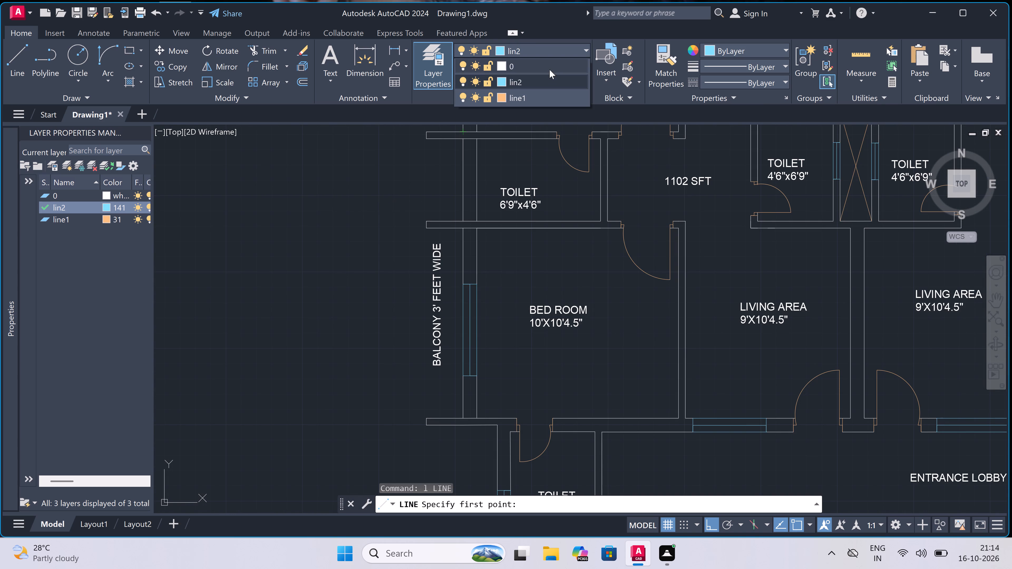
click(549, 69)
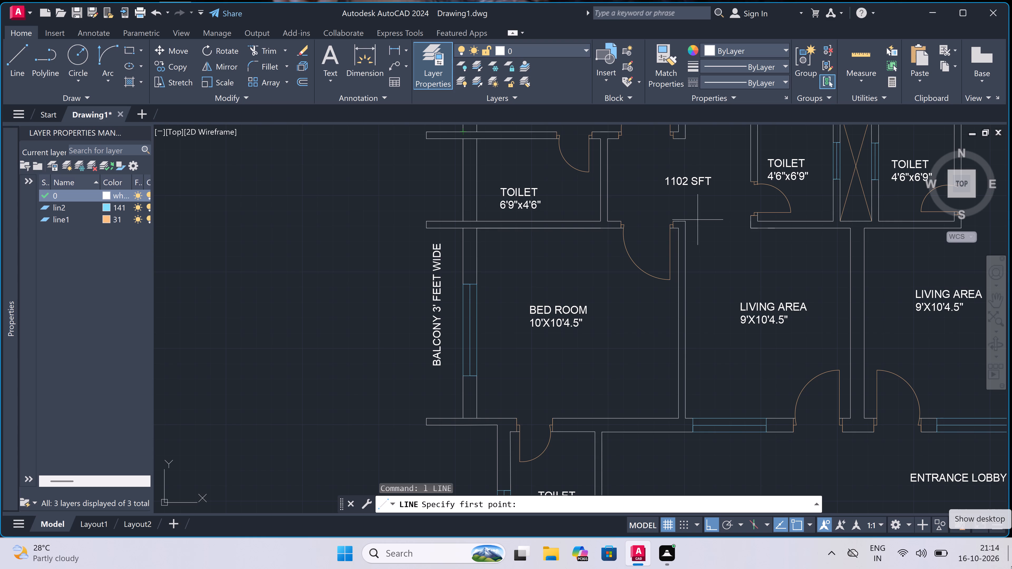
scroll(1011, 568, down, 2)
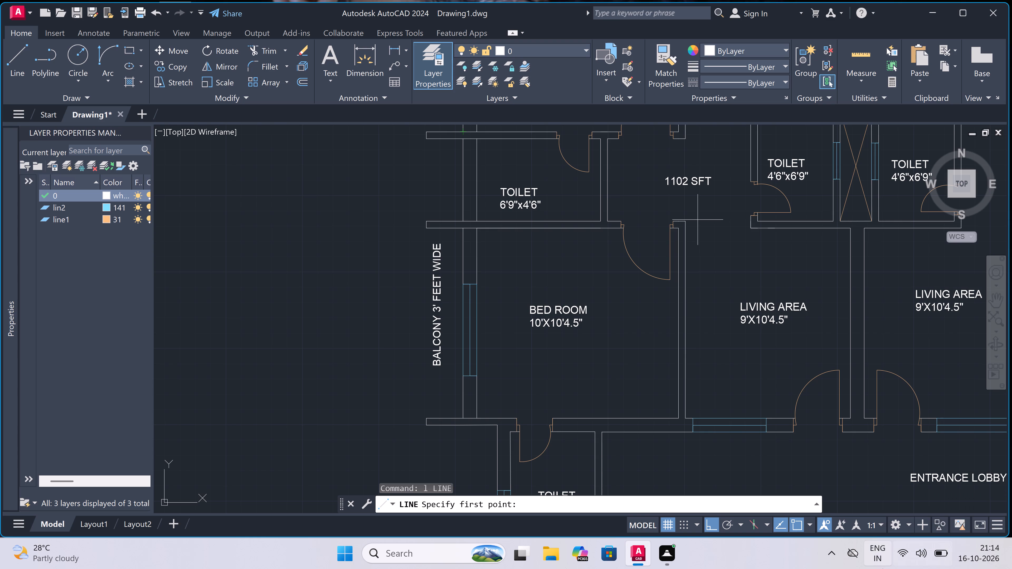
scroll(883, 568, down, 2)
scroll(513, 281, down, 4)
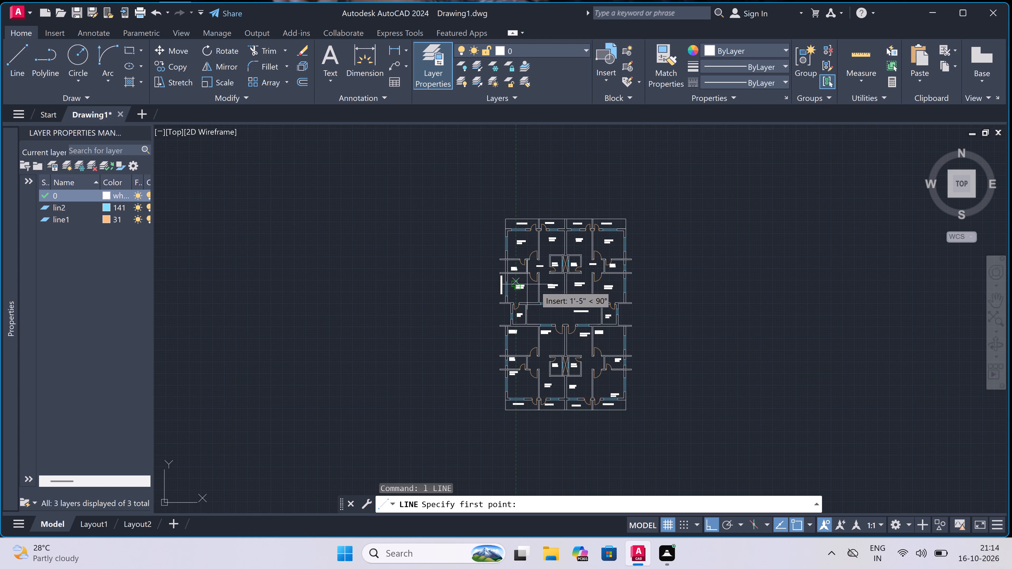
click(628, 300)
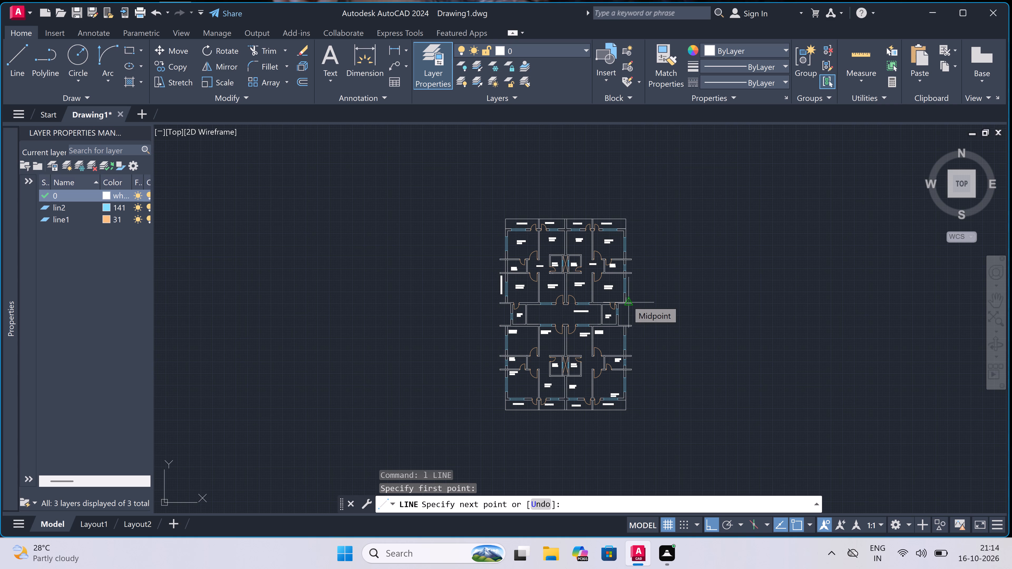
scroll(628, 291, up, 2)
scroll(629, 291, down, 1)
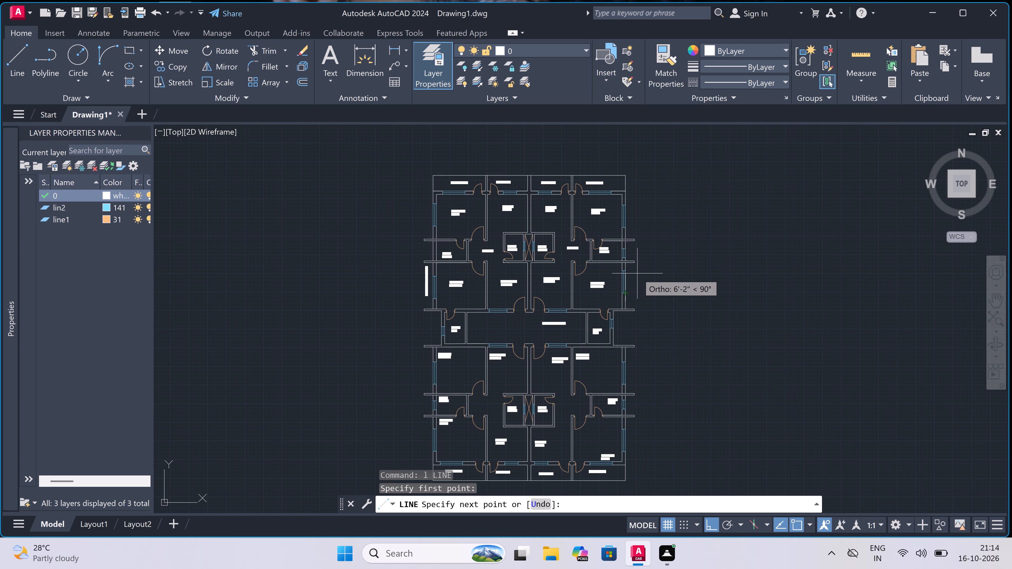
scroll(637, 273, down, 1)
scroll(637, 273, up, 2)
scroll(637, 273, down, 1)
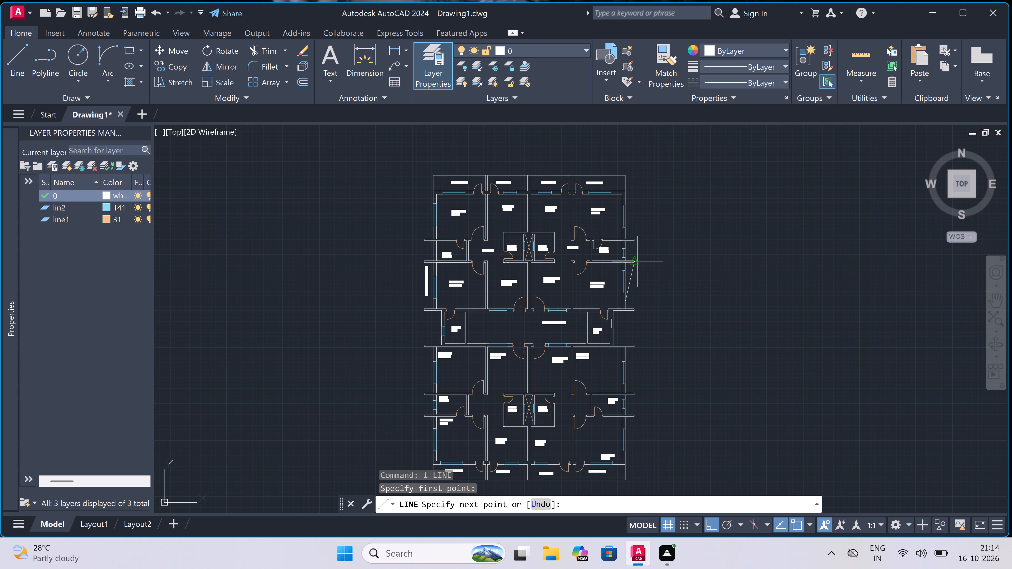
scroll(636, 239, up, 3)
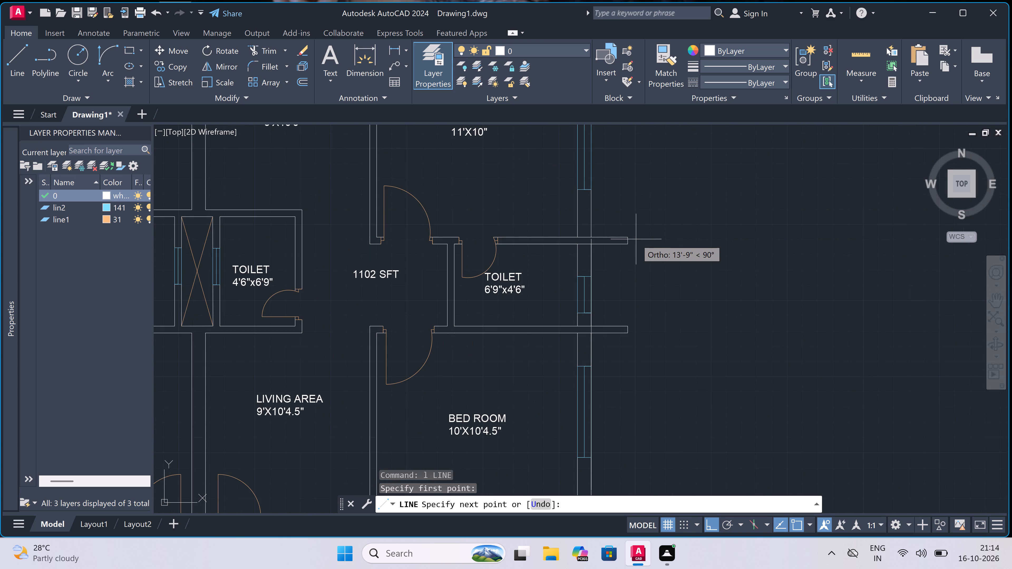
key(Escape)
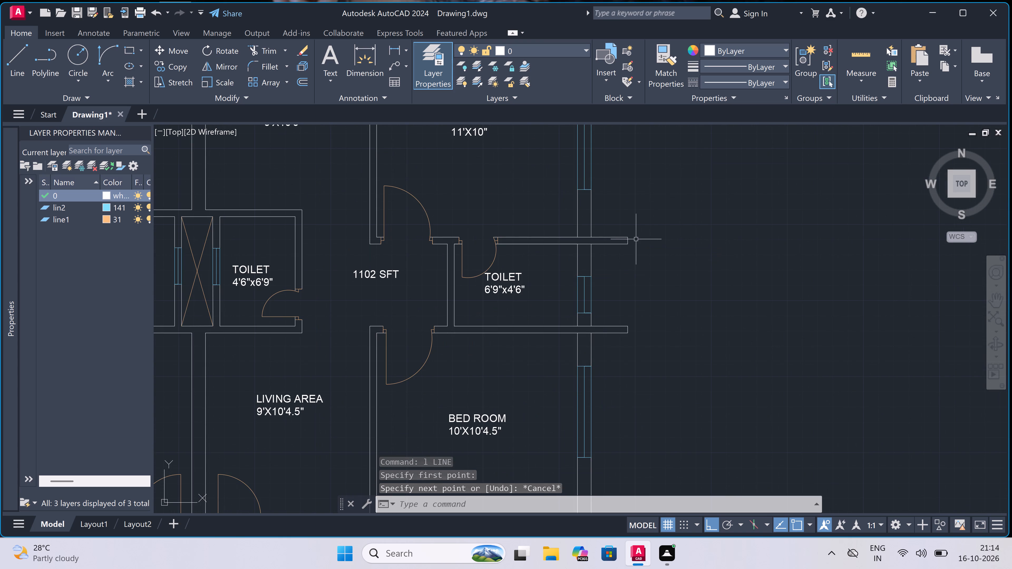
On layer line1, draw a line across the north-east 10'X10'4.5" bedroom's east wall near its south end, with a 2" stop and 2' door leaf outward.
text(l)
key(space)
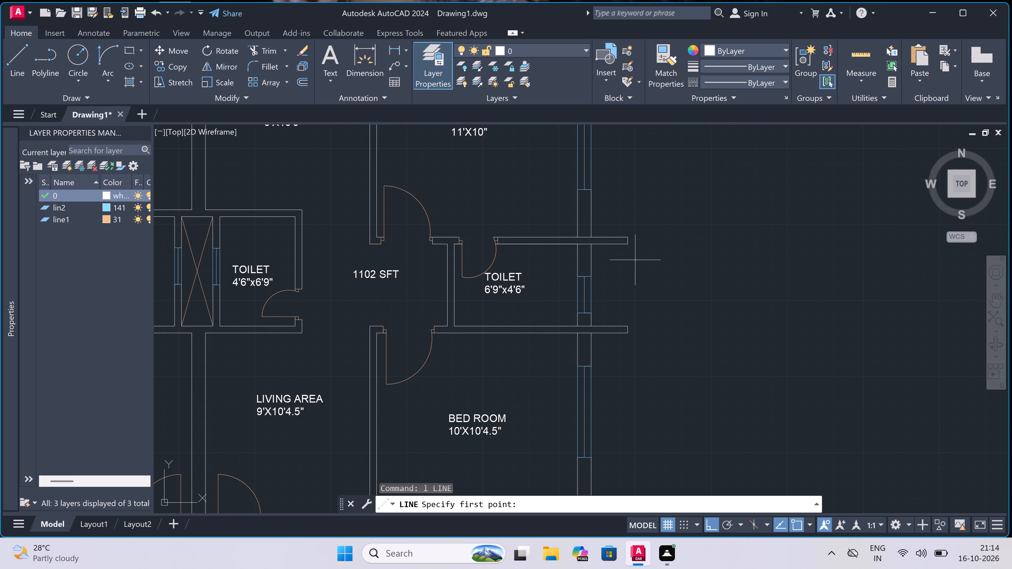
scroll(635, 260, down, 2)
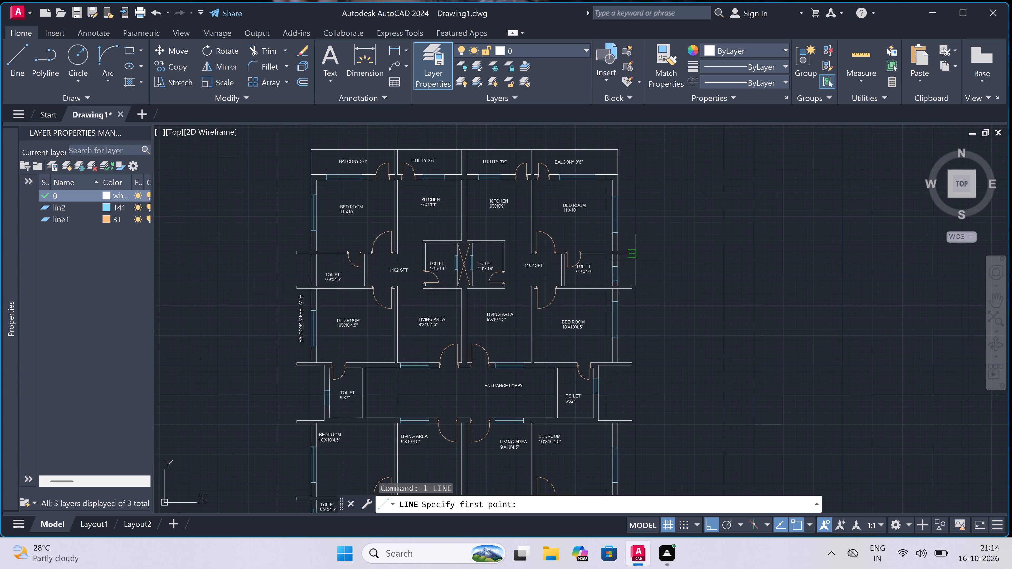
scroll(635, 260, down, 1)
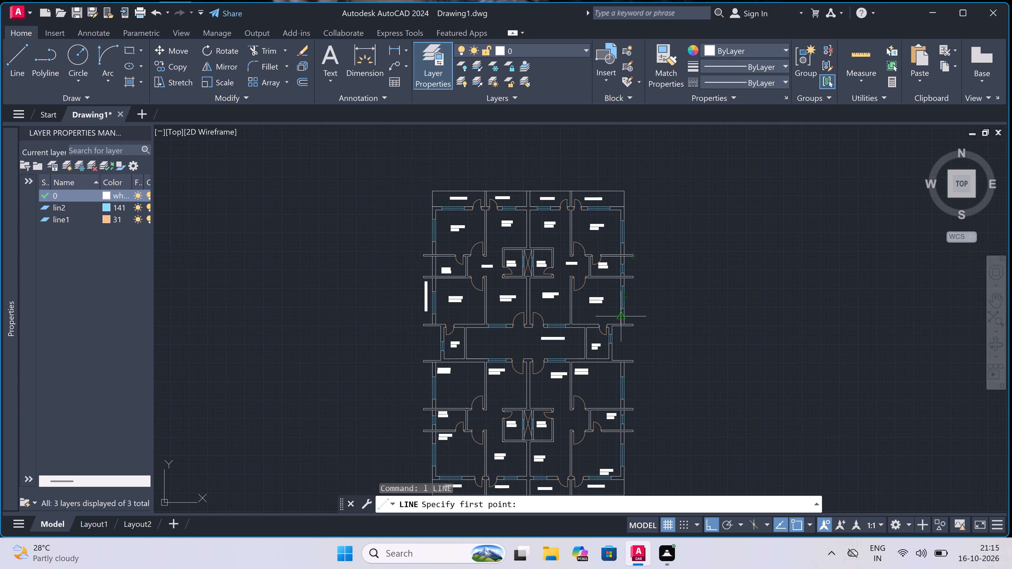
scroll(622, 313, up, 4)
scroll(635, 292, down, 2)
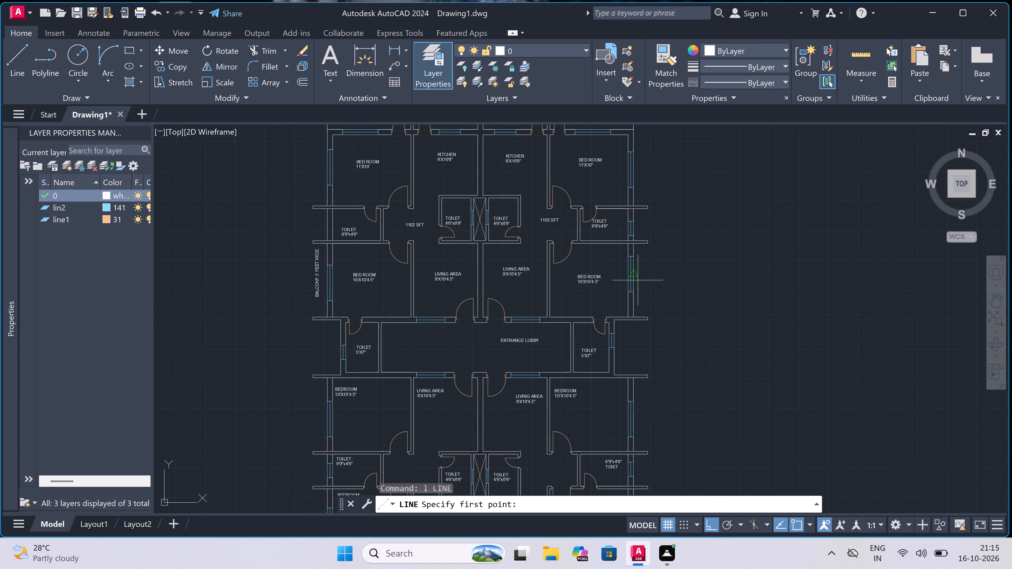
scroll(639, 266, up, 3)
scroll(643, 288, up, 1)
scroll(643, 288, down, 1)
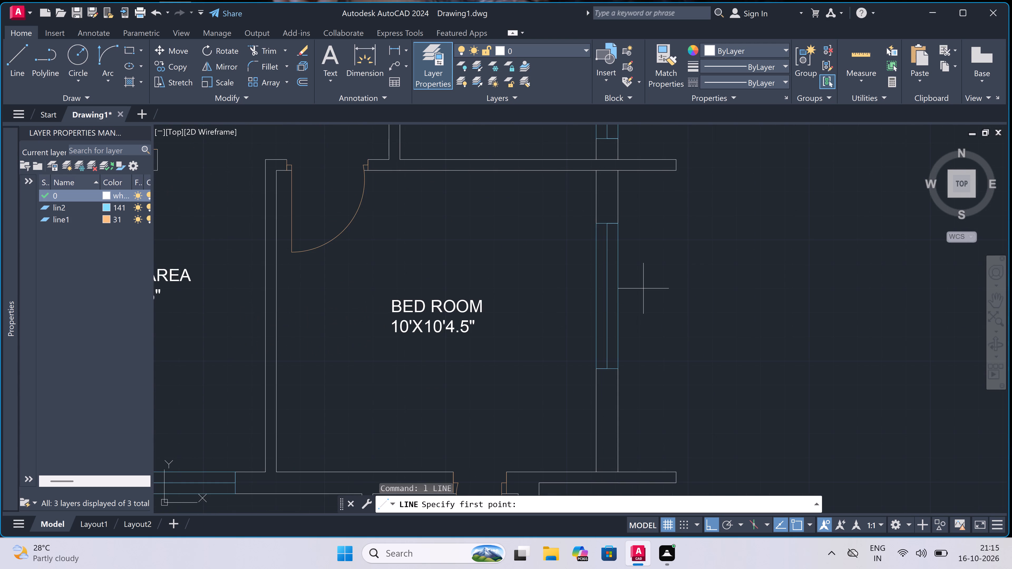
double_click(535, 48)
click(543, 55)
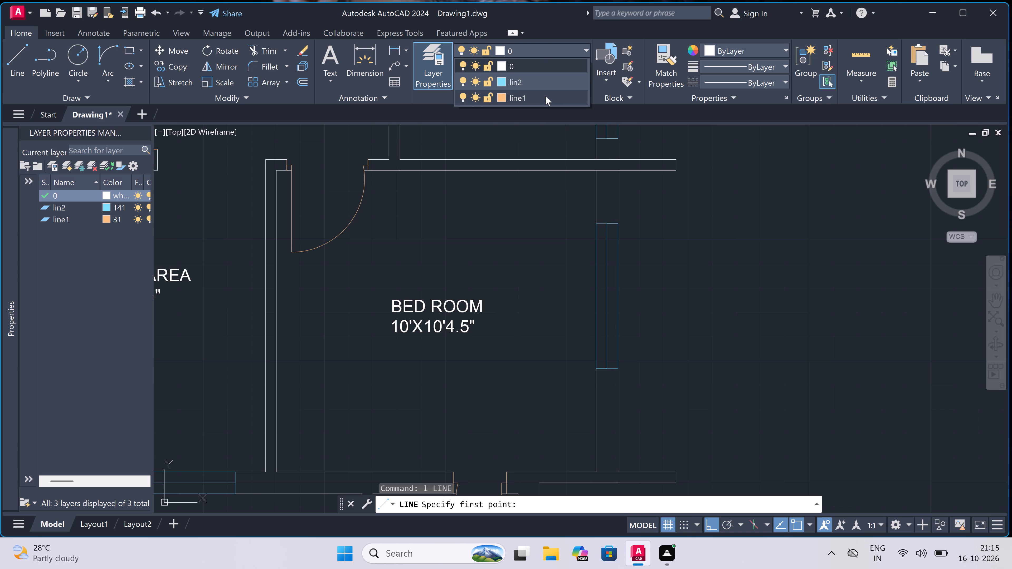
click(546, 97)
scroll(551, 296, down, 3)
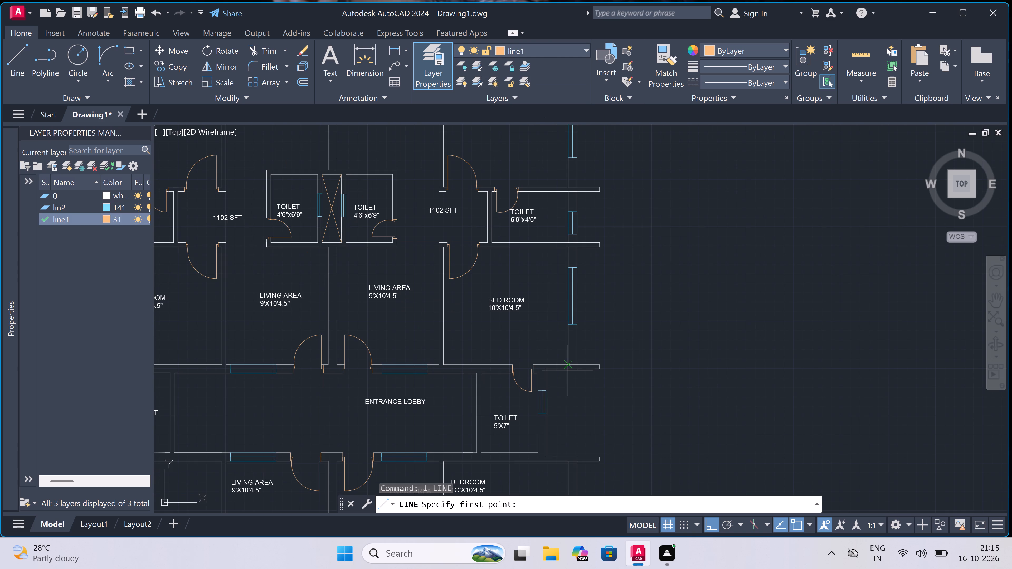
scroll(567, 363, up, 4)
click(576, 349)
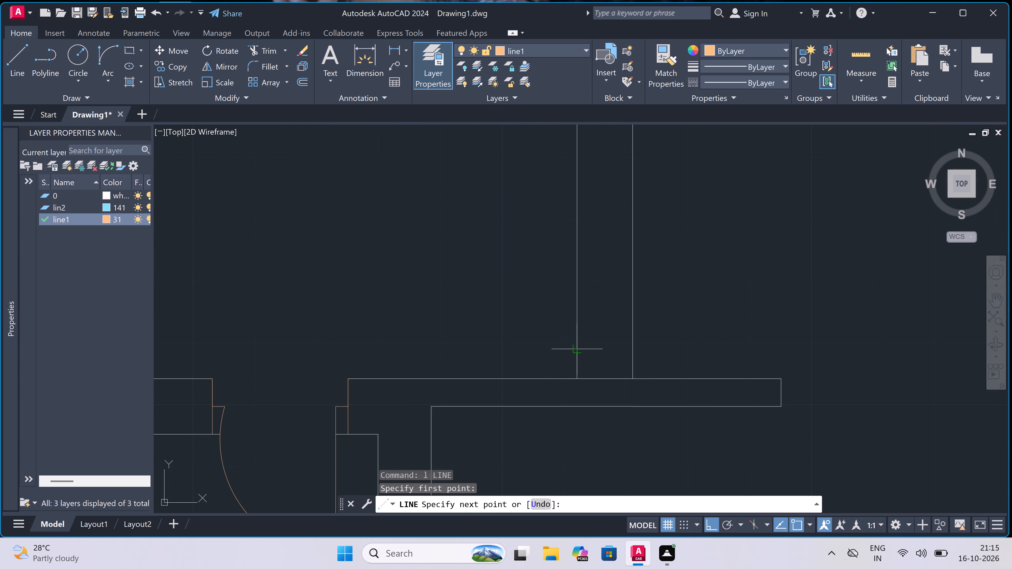
double_click(632, 346)
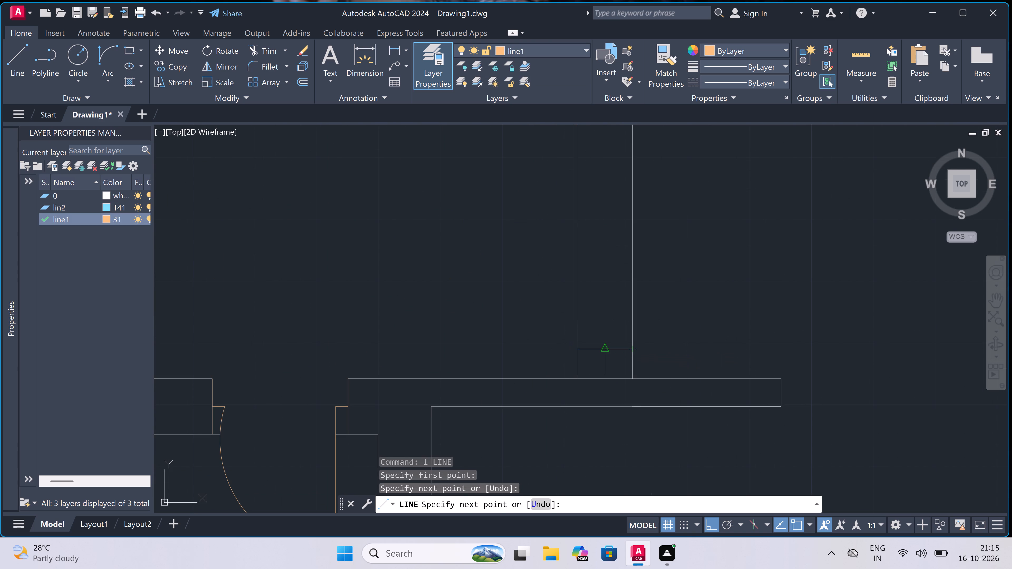
double_click(608, 346)
key(2)
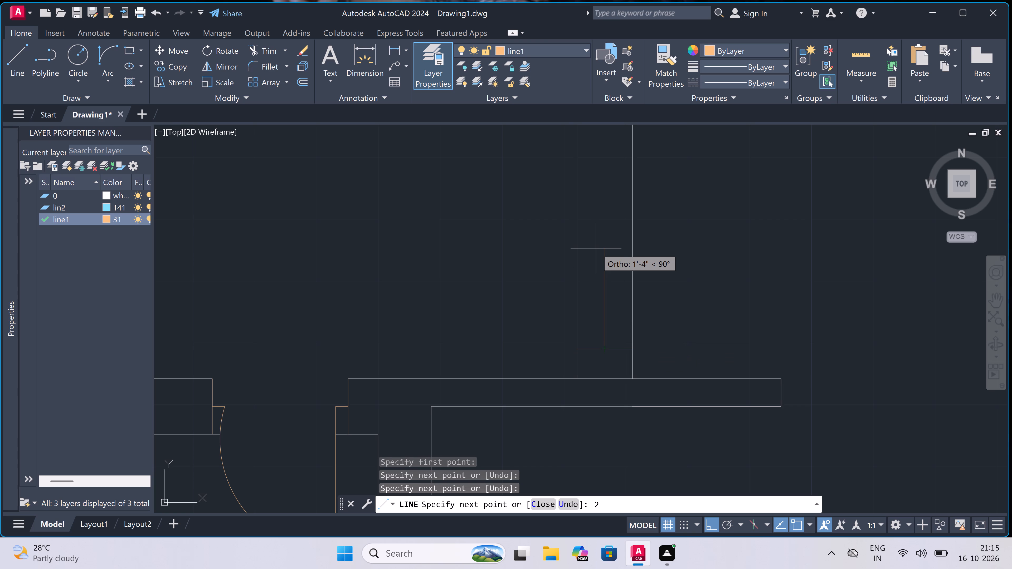
text(")
key(space)
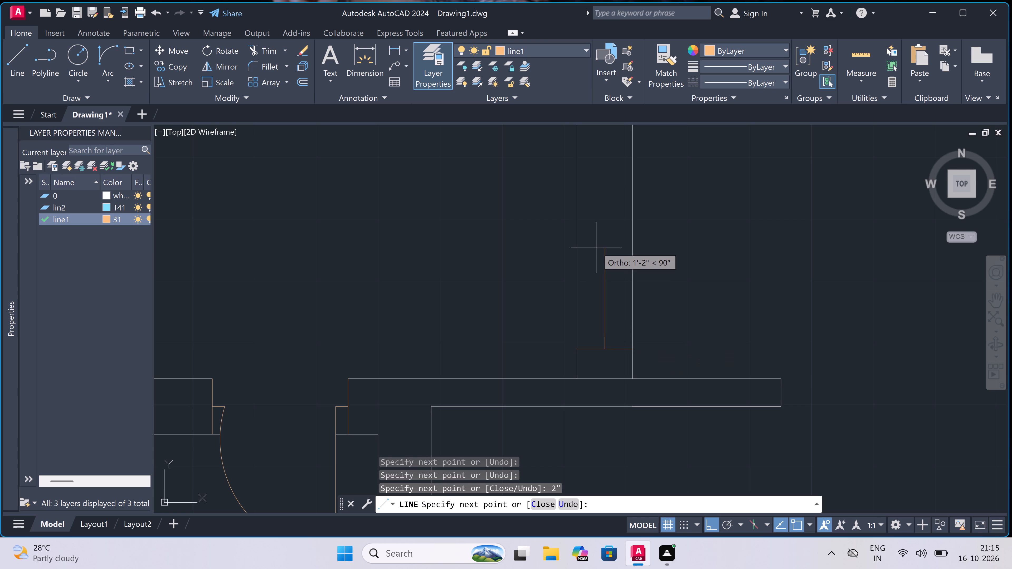
key(2)
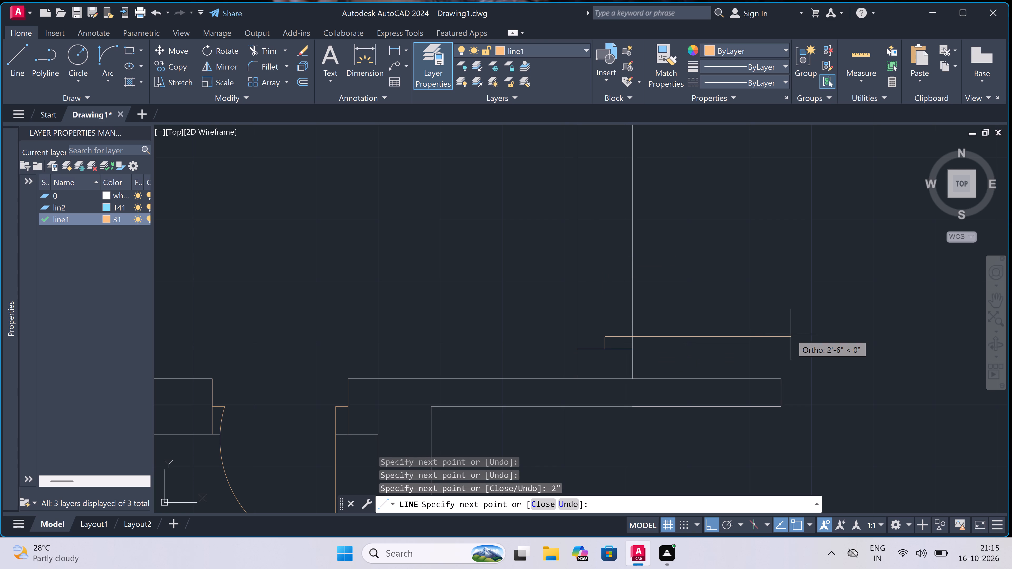
text(')
key(space)
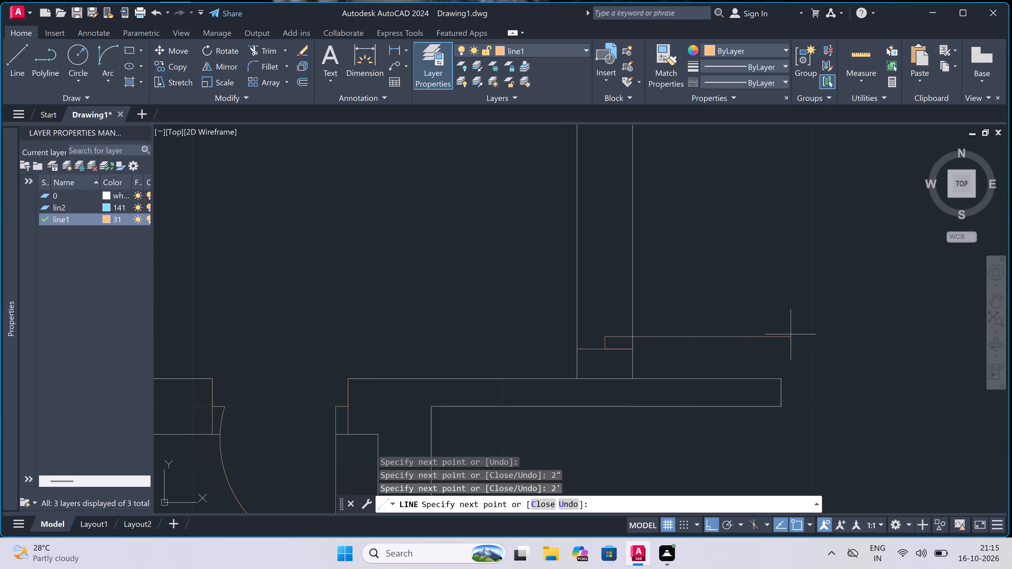
key(Escape)
Draw the balcony door's north jamb line across the east wall below the window, with a 2" stop pointing south from its midpoint.
key(space)
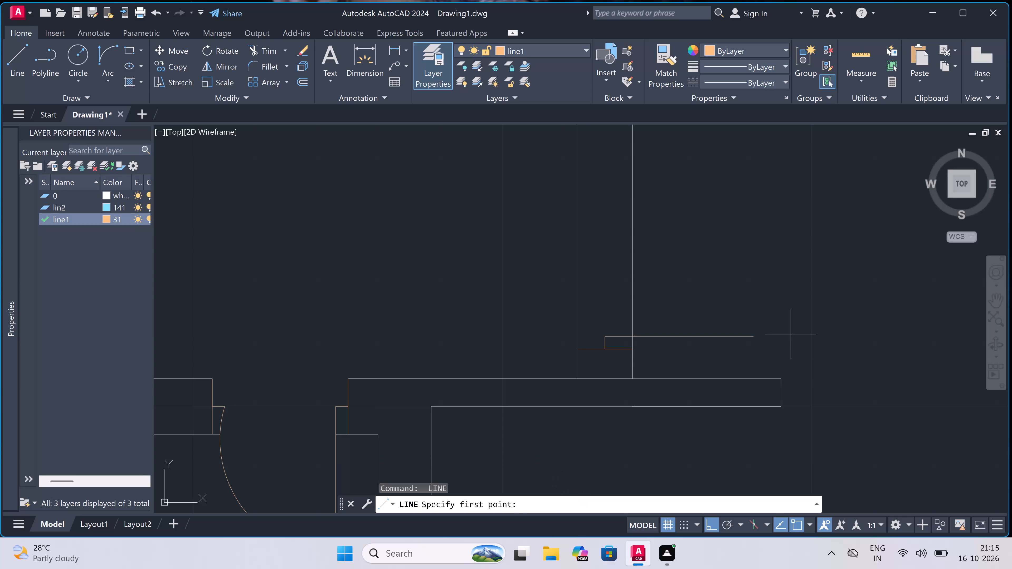
scroll(465, 228, down, 1)
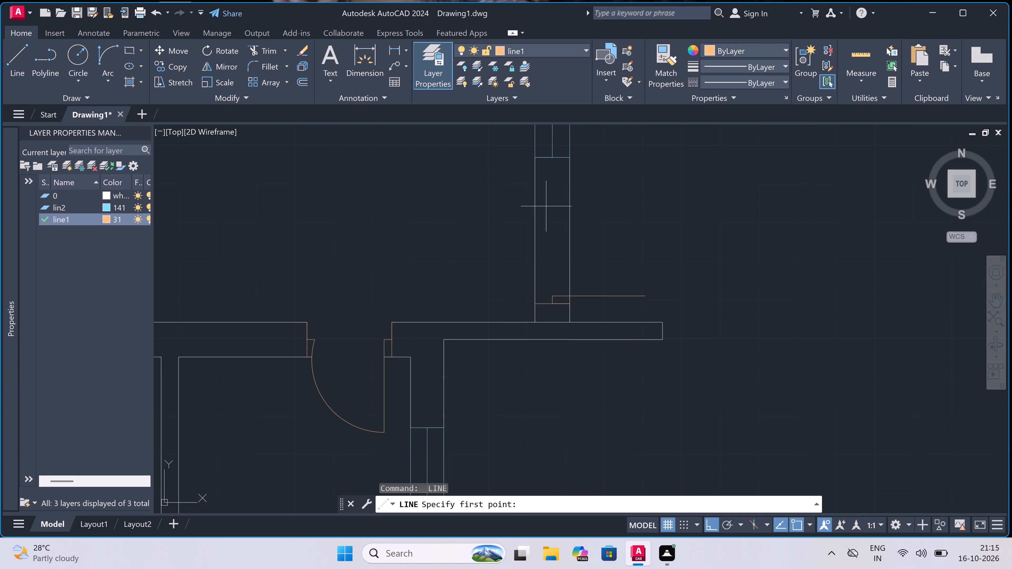
click(541, 204)
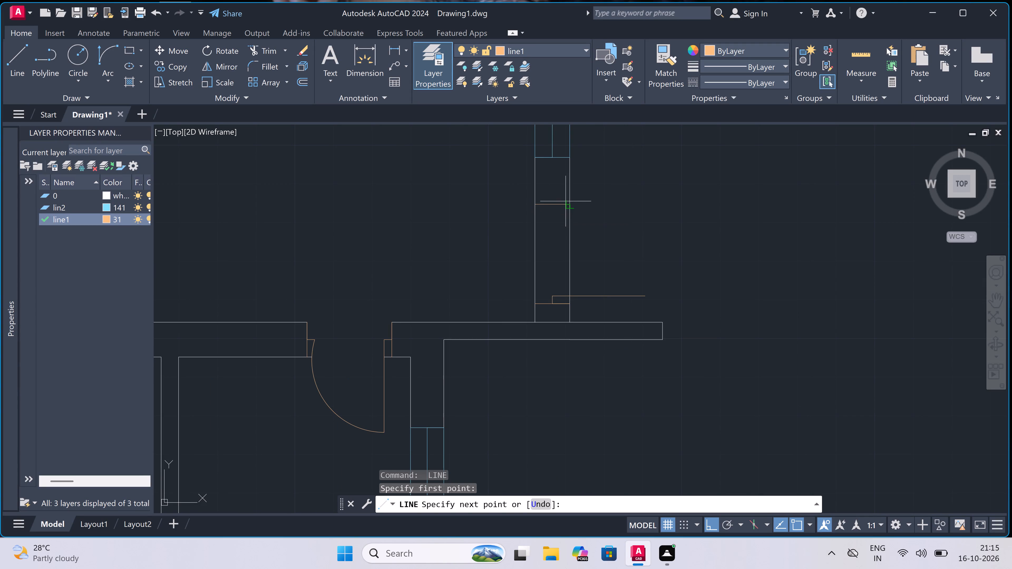
click(566, 202)
click(555, 202)
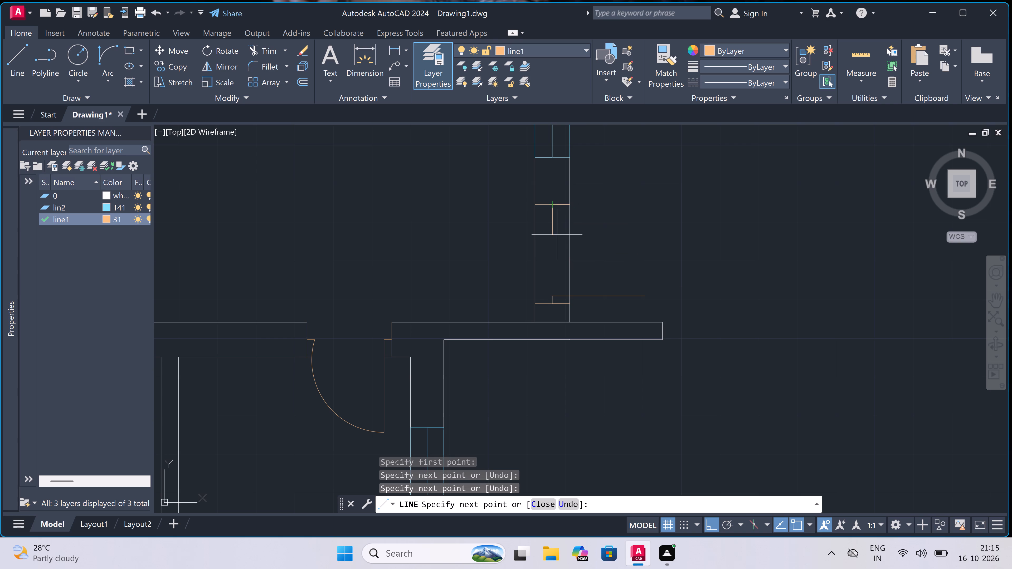
key(2)
text(")
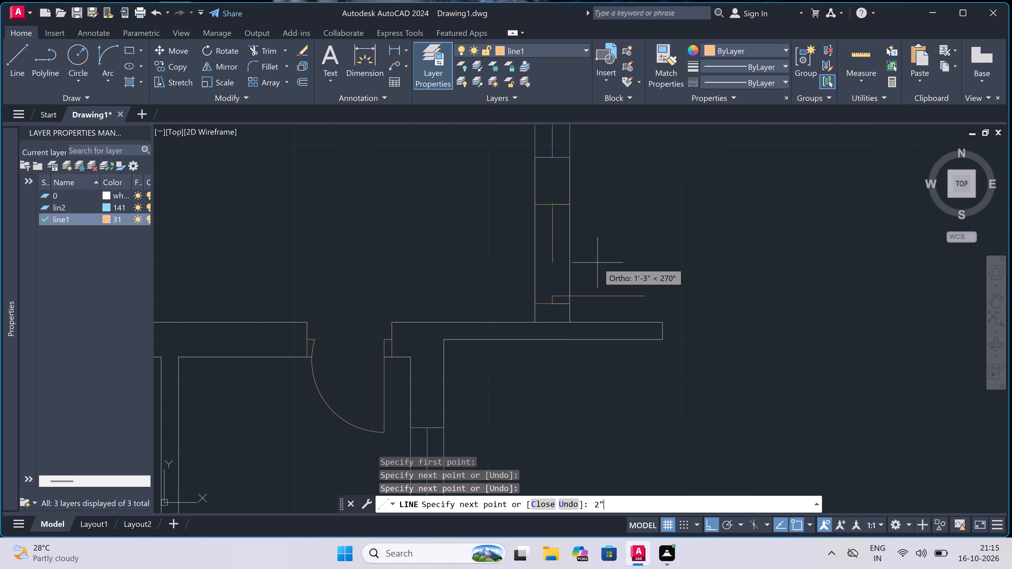
key(space)
key(Escape)
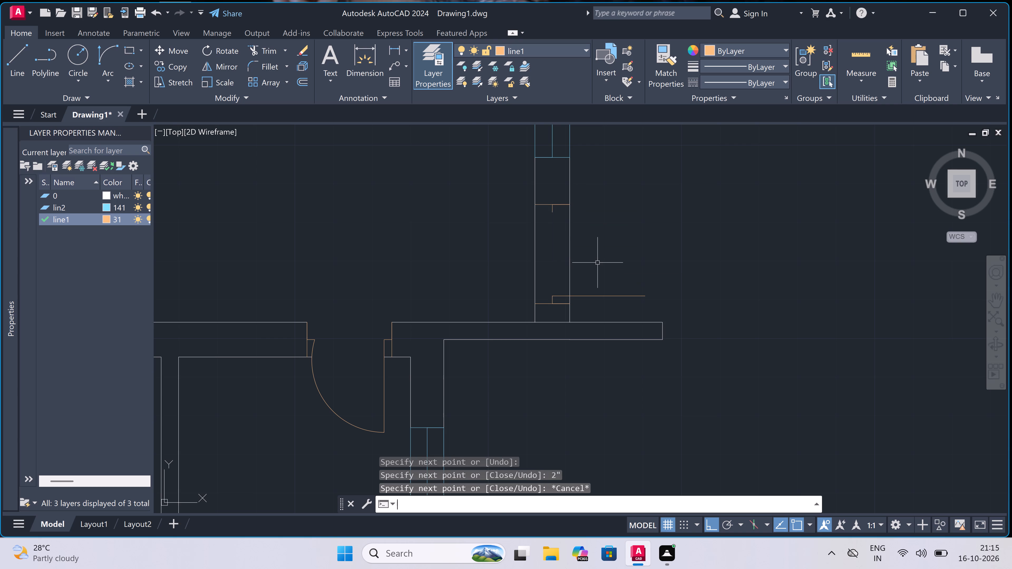
Draw the door swing arc from the outer end of the 2' leaf to the end of the north jamb's stop.
click(112, 55)
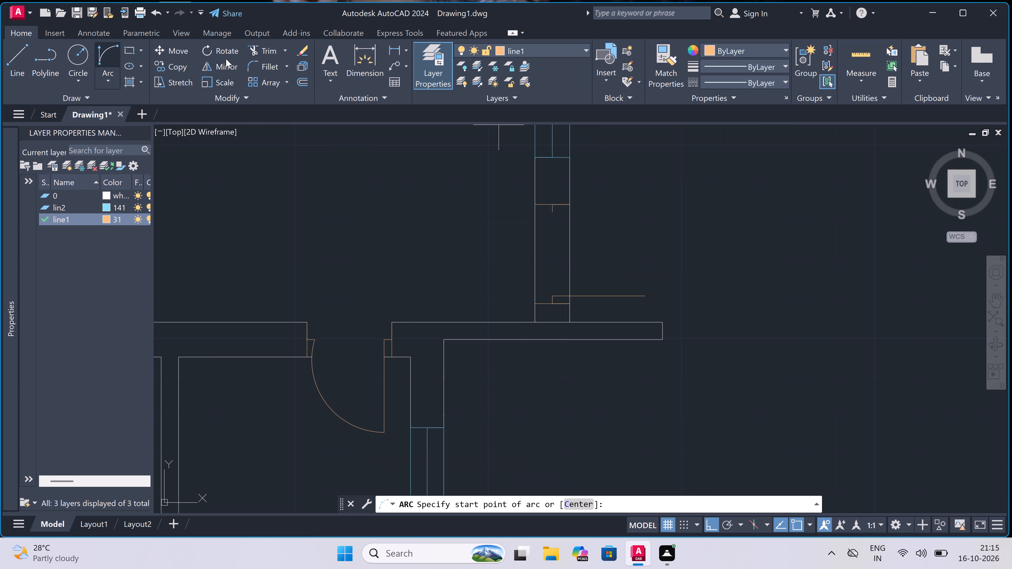
click(644, 293)
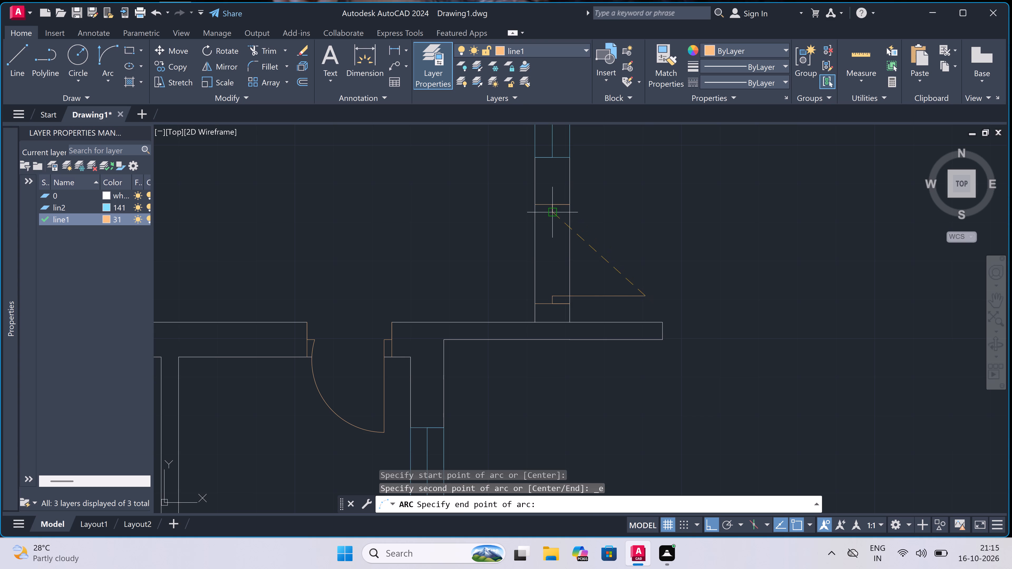
double_click(554, 209)
double_click(656, 211)
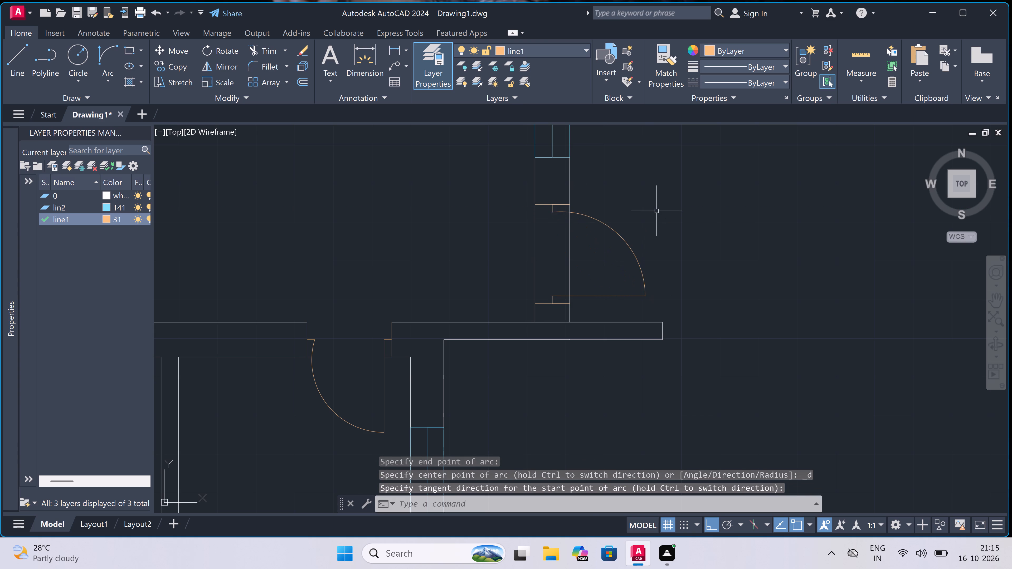
Trim both east wall lines between the new balcony door's jambs in the north-east 10'X10'4.5" bedroom to open the doorway.
text(tr)
key(space)
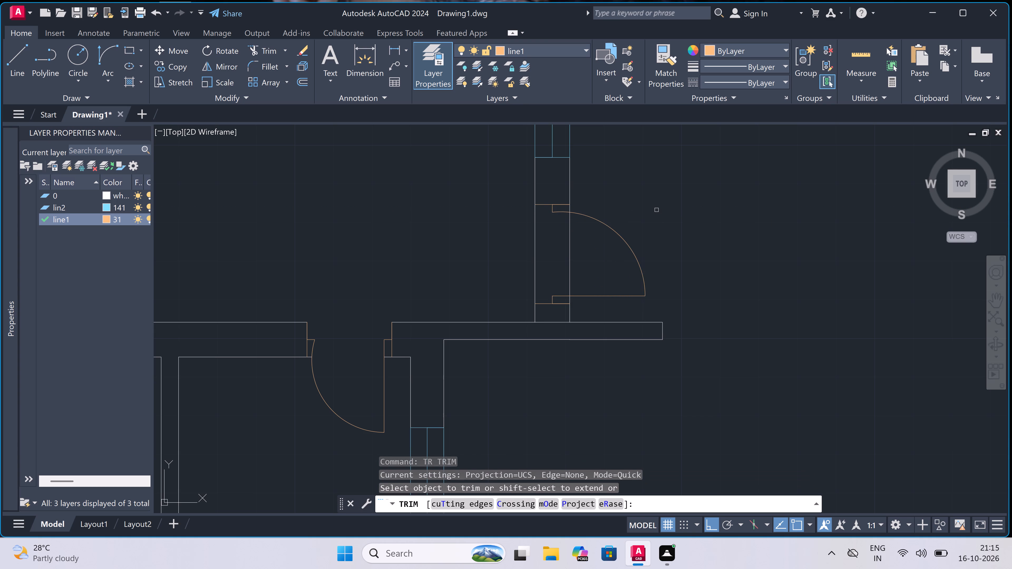
click(605, 261)
click(509, 261)
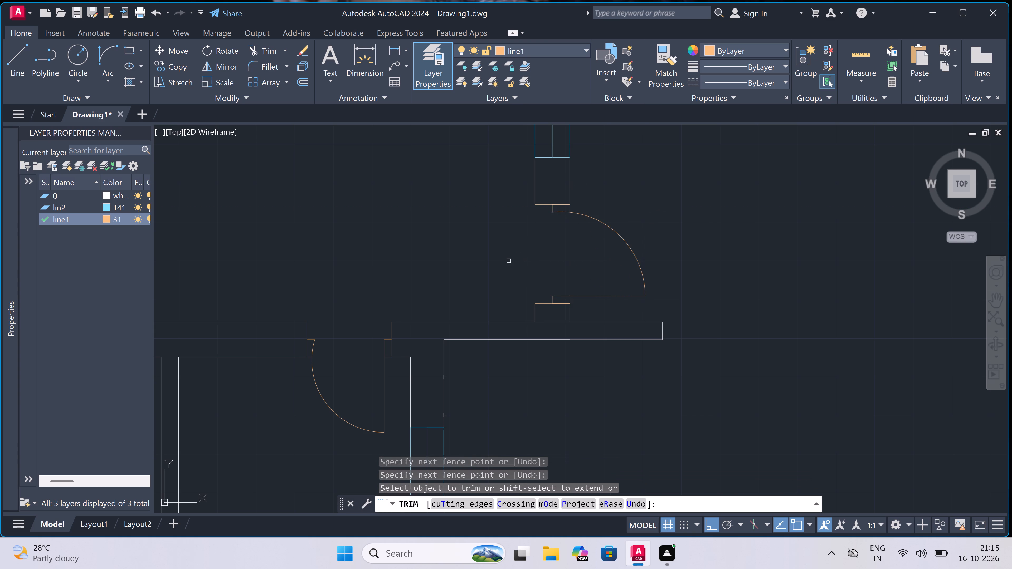
key(Escape)
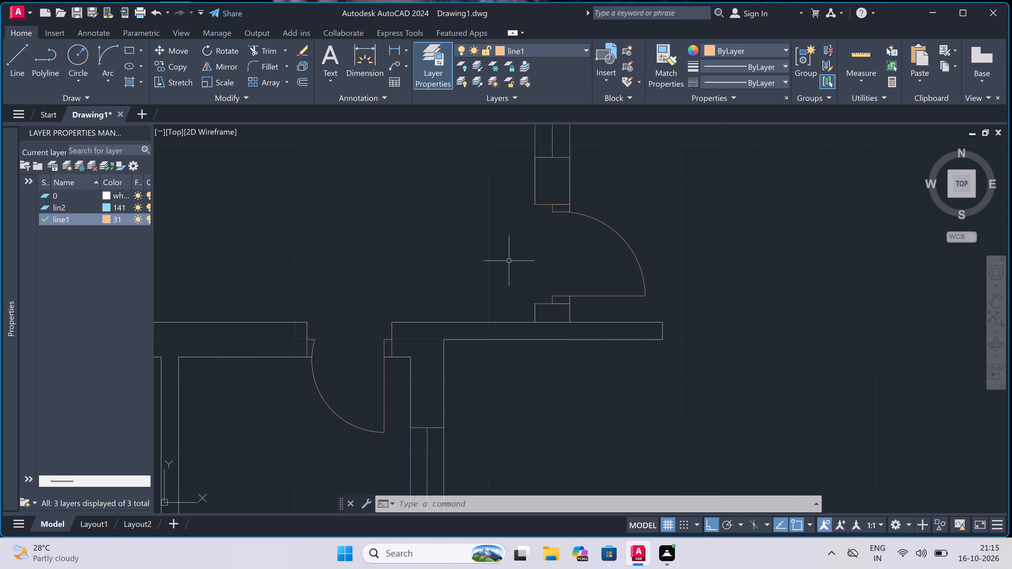
click(475, 269)
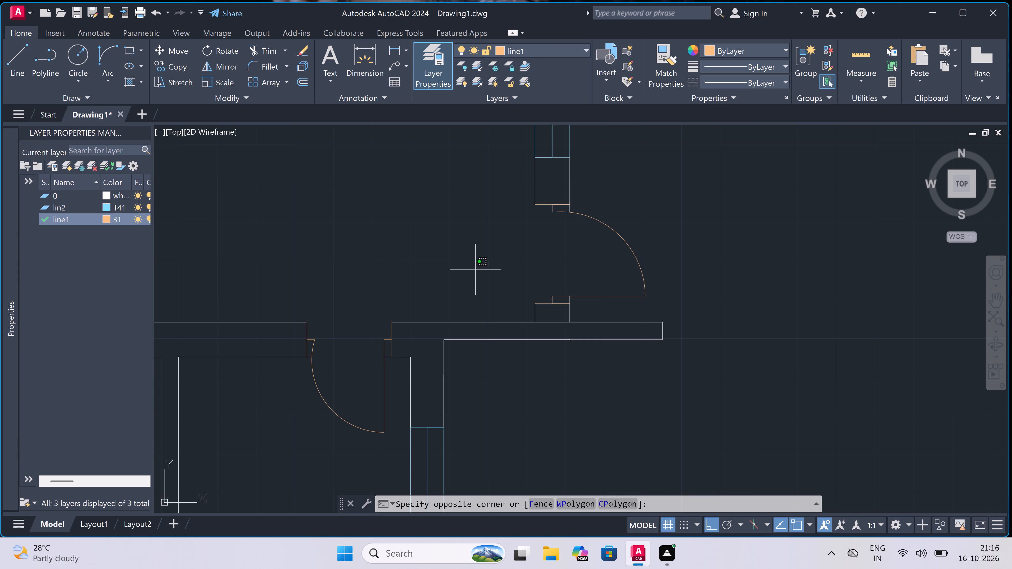
key(Escape)
key(Escape)
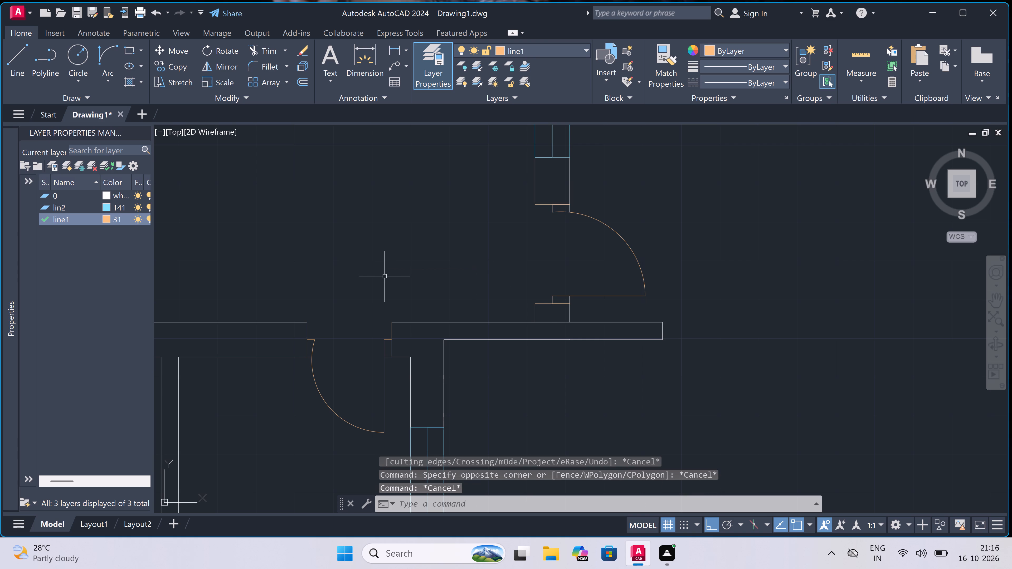
Move the whole lin2 window of the south-east 10'X10'4.5" bedroom south along the east wall, close to the 6'9"x4'6" toilet's wall.
scroll(420, 298, down, 6)
scroll(428, 328, up, 1)
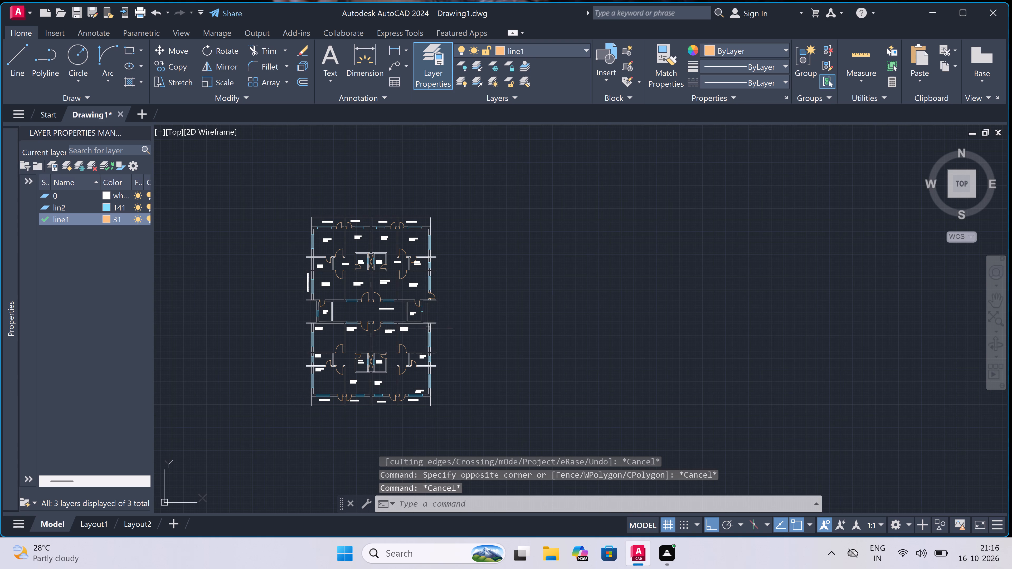
scroll(428, 328, up, 1)
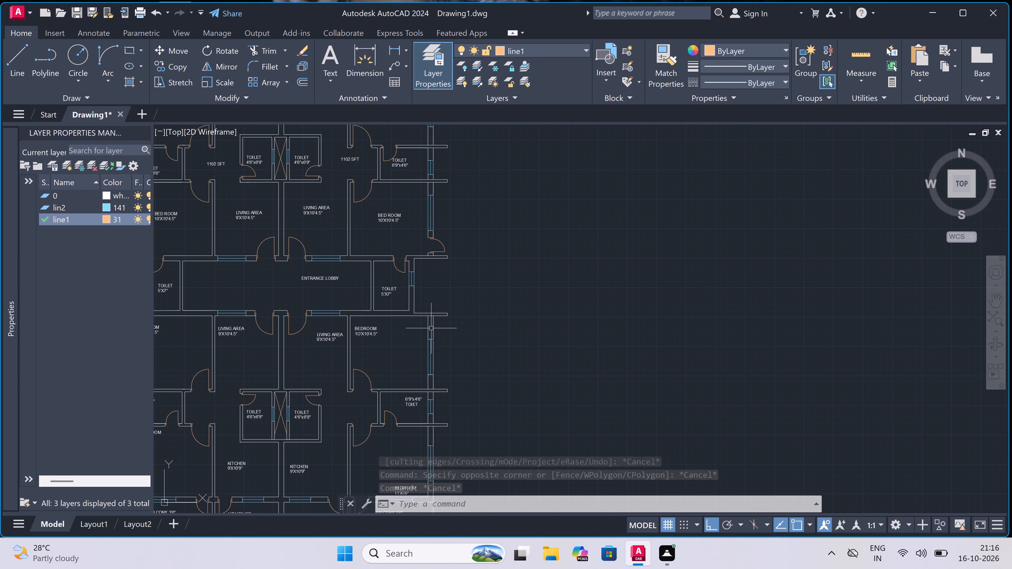
scroll(432, 328, up, 2)
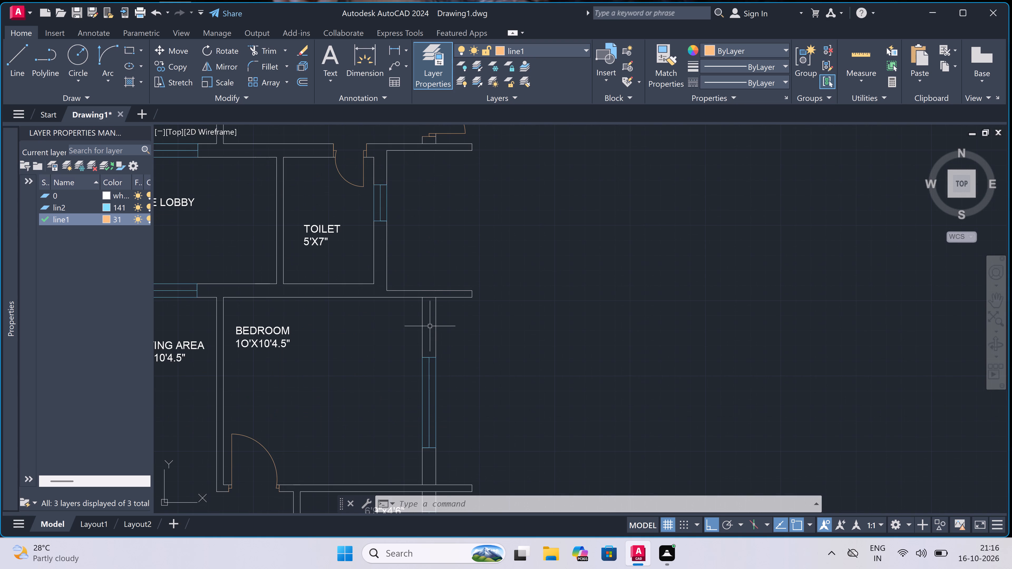
scroll(427, 290, down, 2)
scroll(427, 340, up, 2)
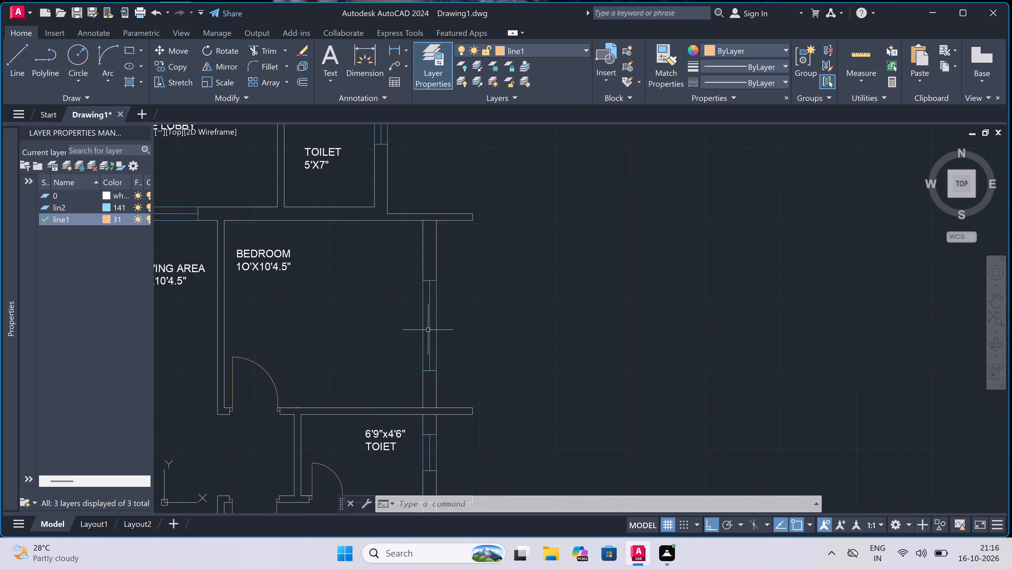
scroll(442, 276, up, 2)
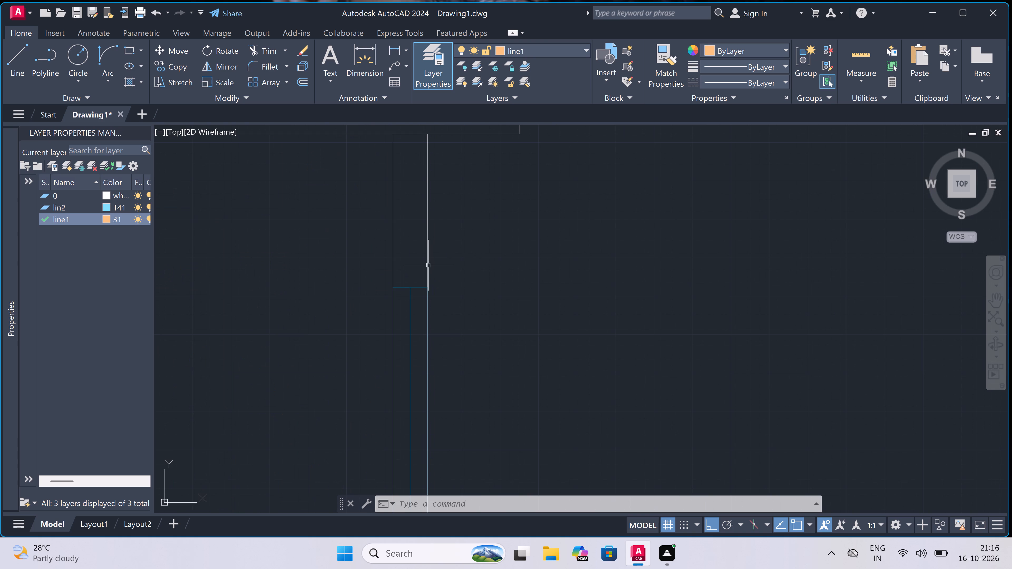
click(413, 273)
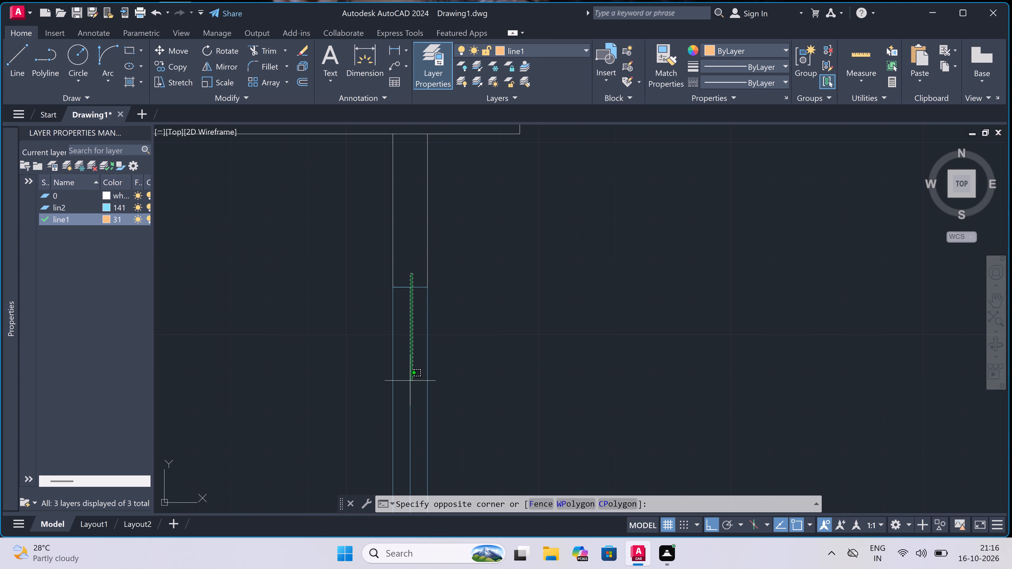
scroll(410, 382, down, 3)
scroll(402, 408, up, 3)
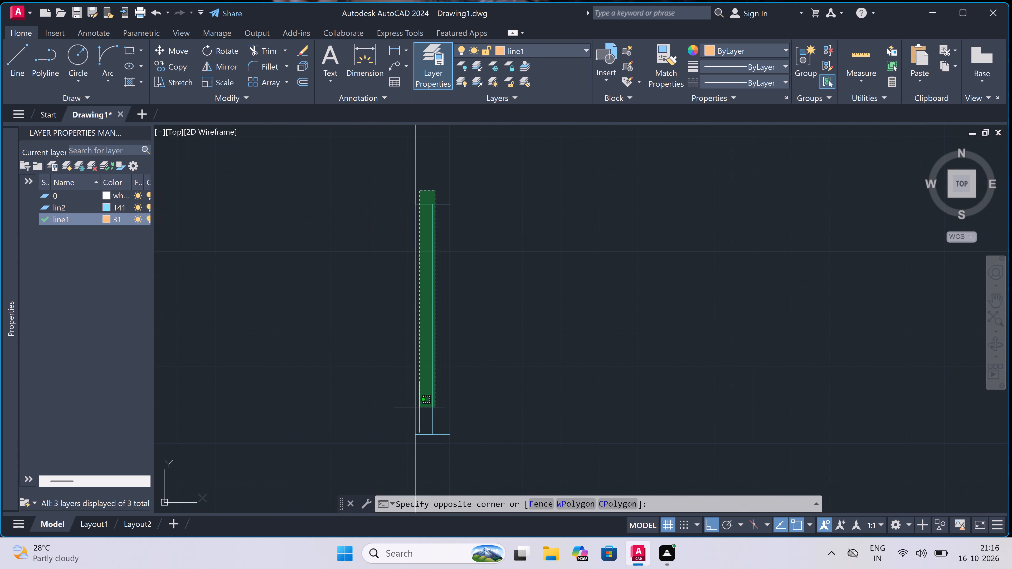
click(447, 380)
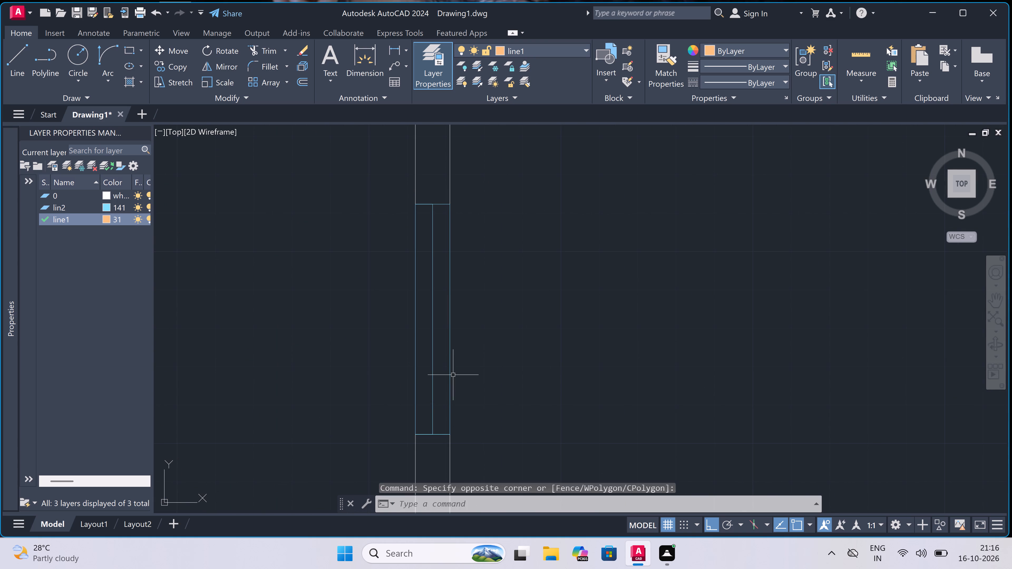
click(479, 367)
click(366, 359)
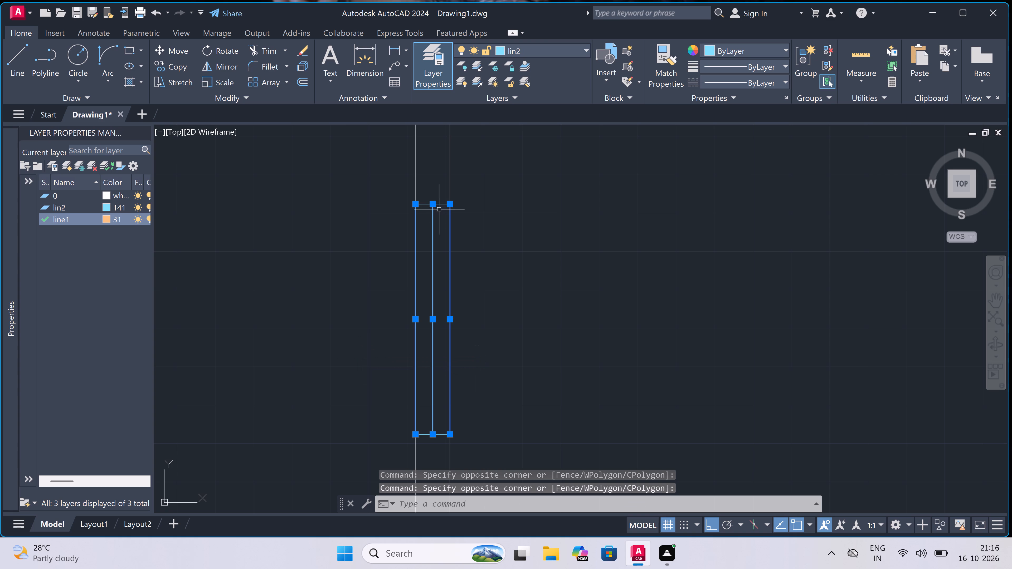
scroll(438, 199, up, 3)
click(438, 198)
click(391, 271)
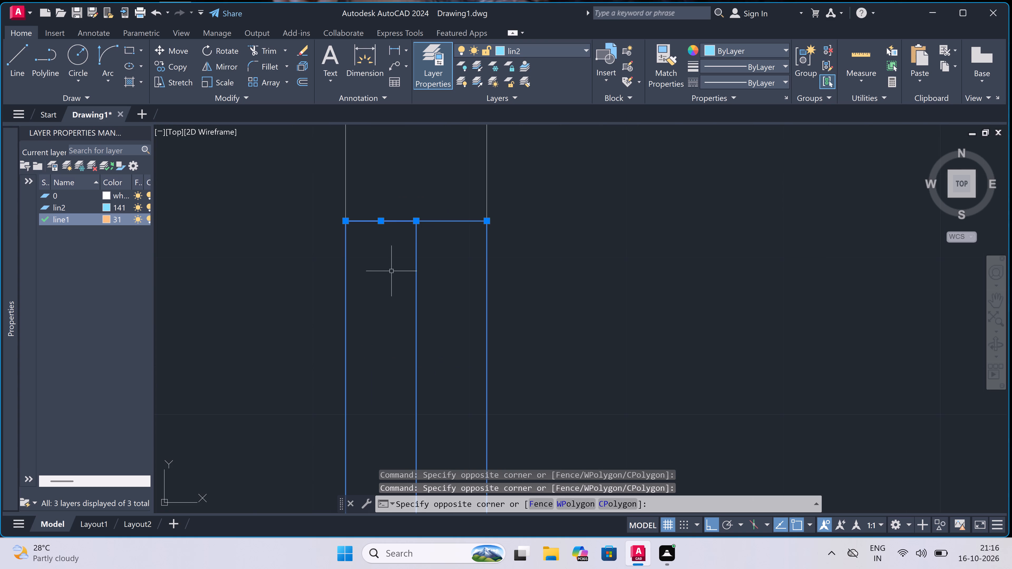
scroll(392, 271, down, 7)
scroll(395, 306, up, 5)
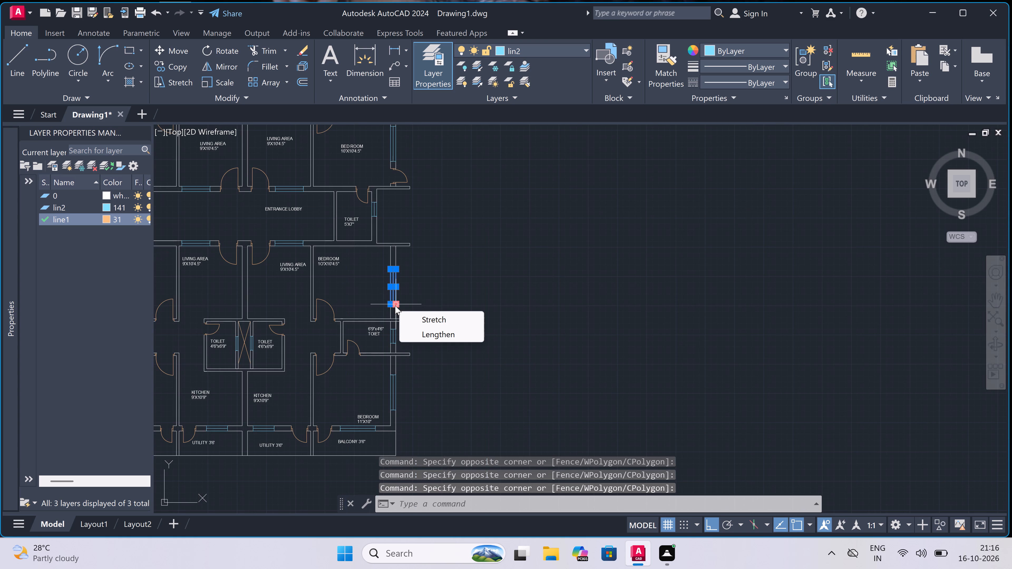
scroll(395, 306, up, 10)
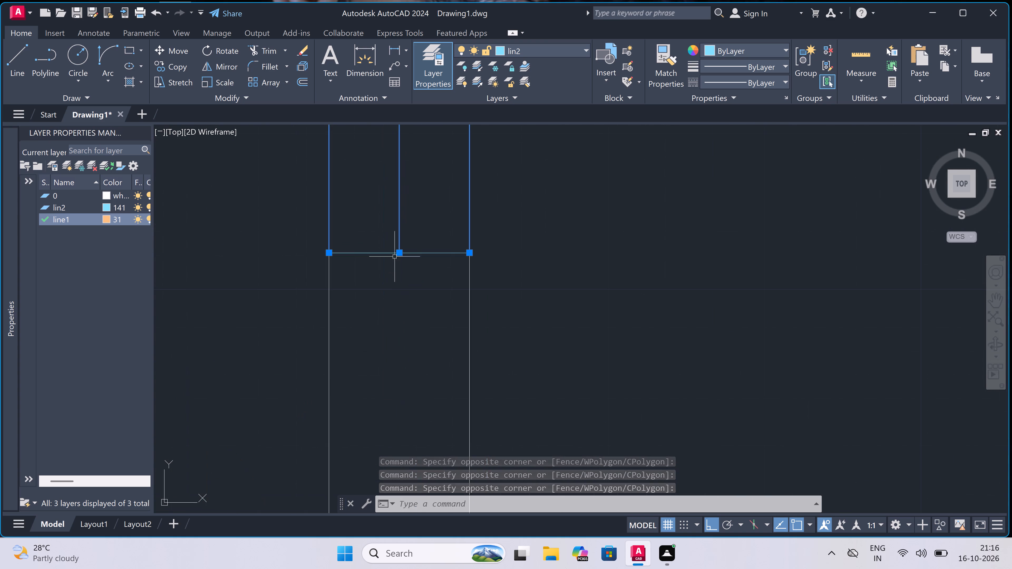
click(391, 240)
click(356, 274)
scroll(377, 286, down, 4)
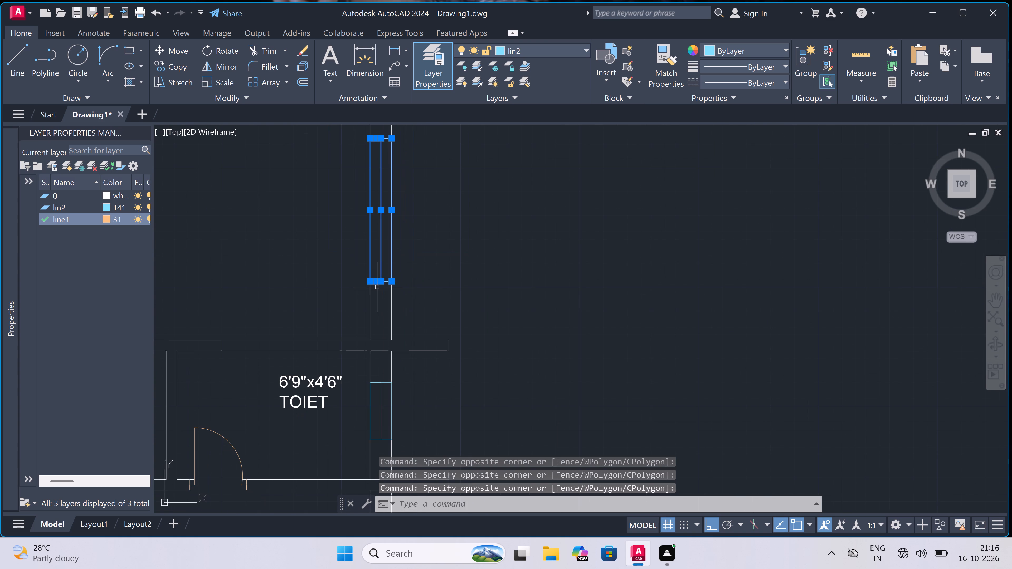
click(182, 50)
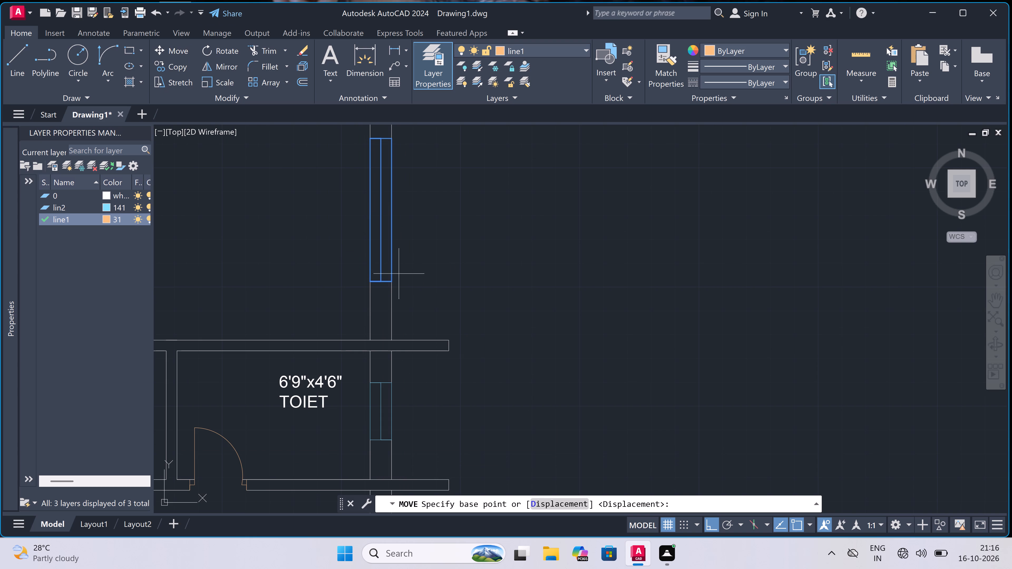
click(392, 282)
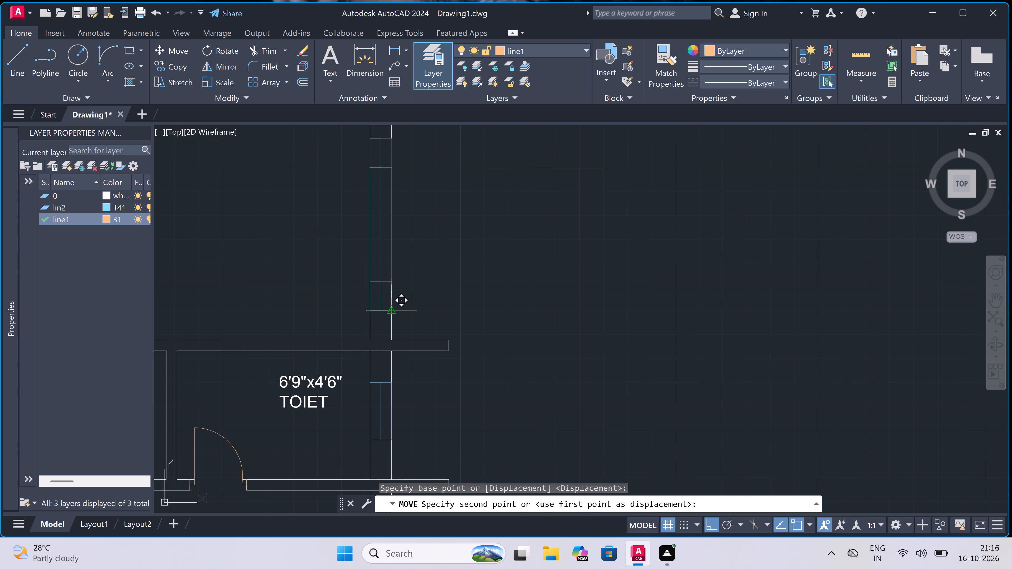
scroll(391, 309, down, 4)
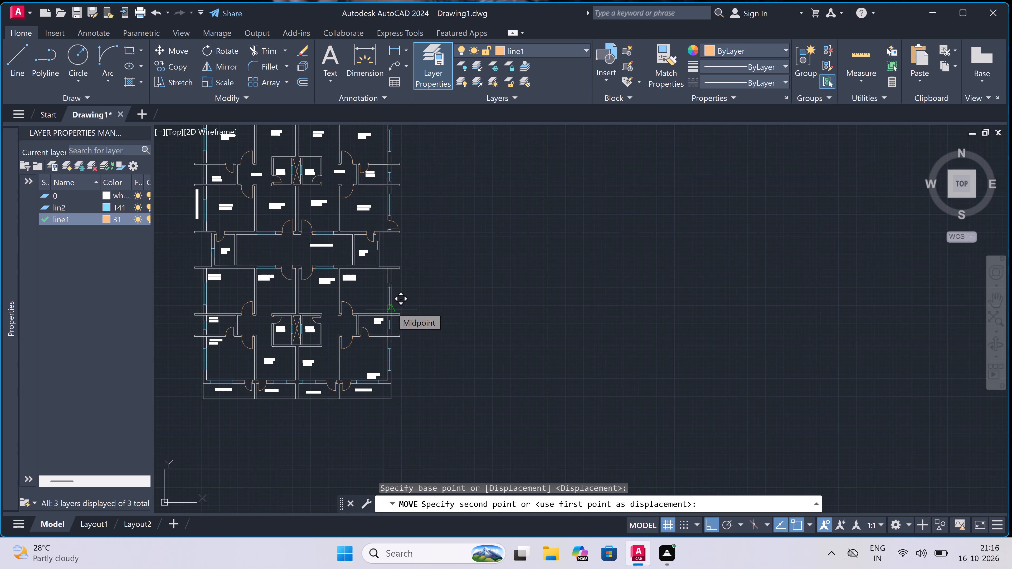
scroll(390, 328, up, 2)
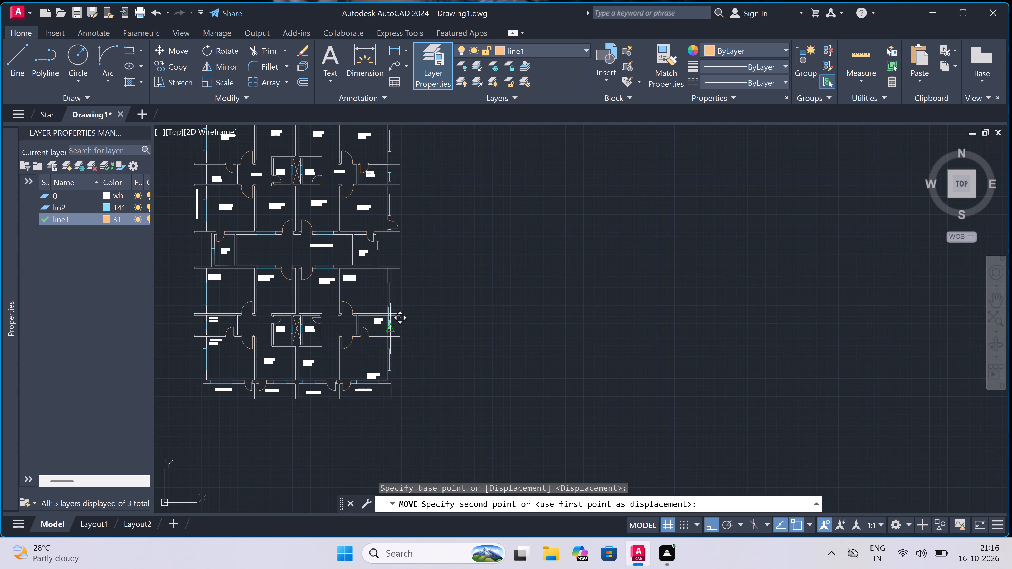
scroll(390, 328, up, 2)
scroll(395, 321, down, 2)
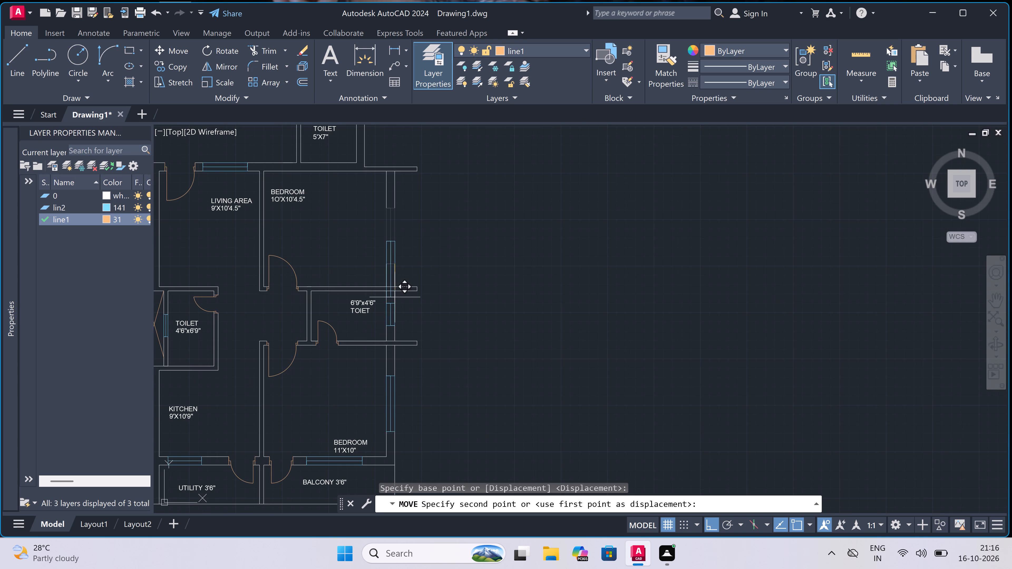
scroll(395, 280, up, 4)
click(391, 269)
scroll(392, 274, down, 4)
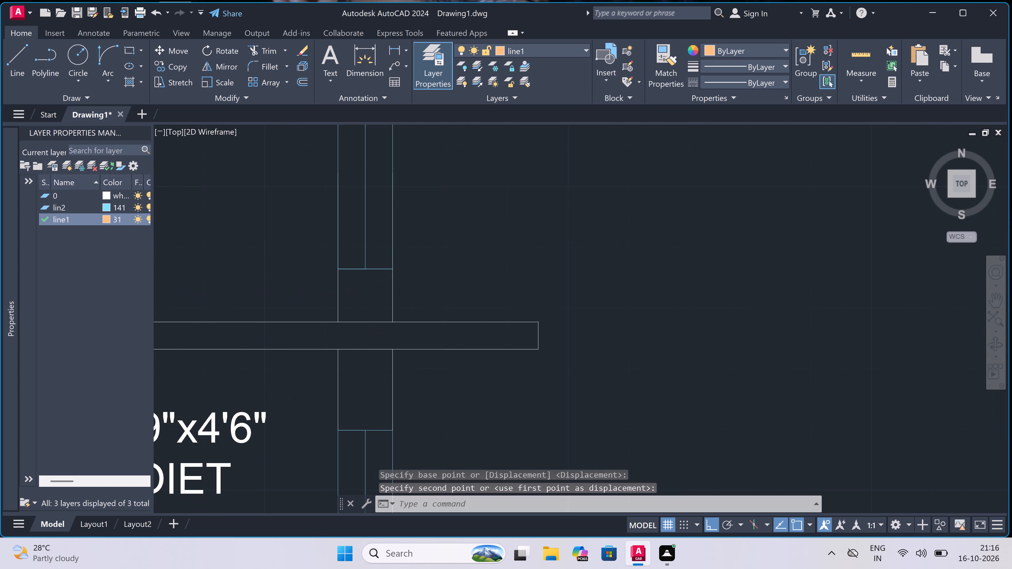
Extend both east wall lines of the south-east 10'X10'4.5" bedroom south to the moved window's north edge.
scroll(378, 218, down, 3)
scroll(378, 194, up, 4)
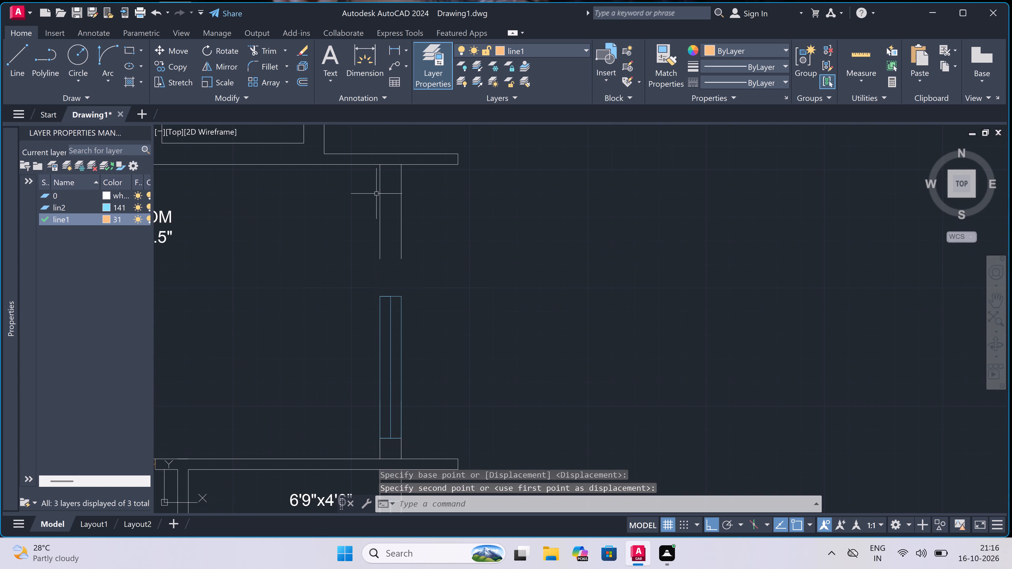
text(ex)
key(space)
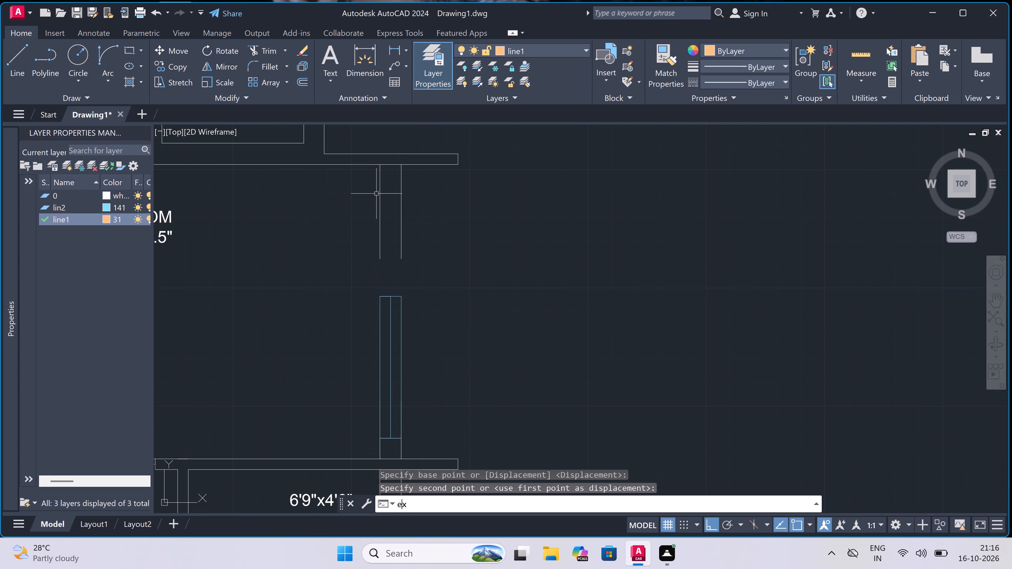
click(372, 210)
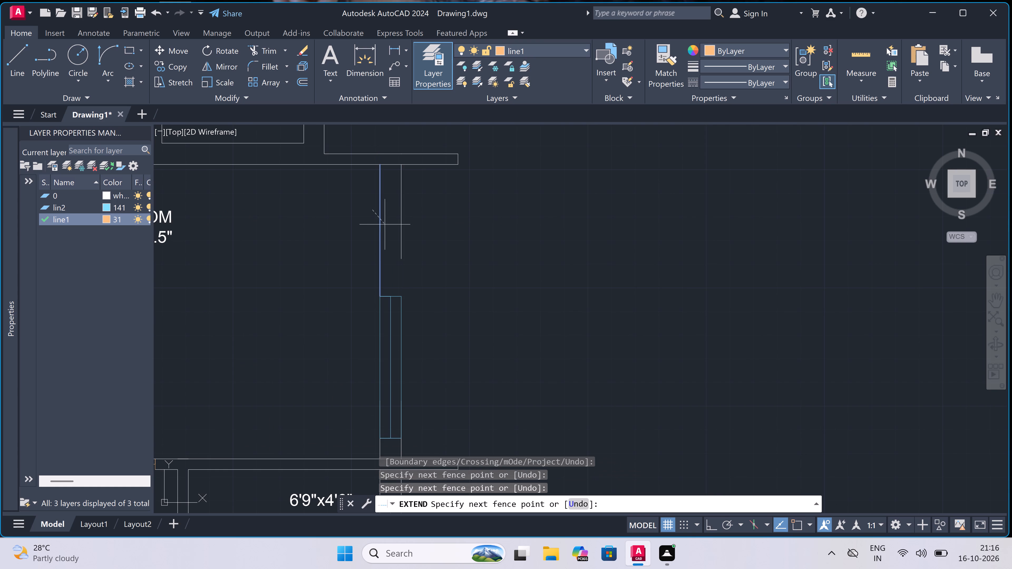
double_click(421, 231)
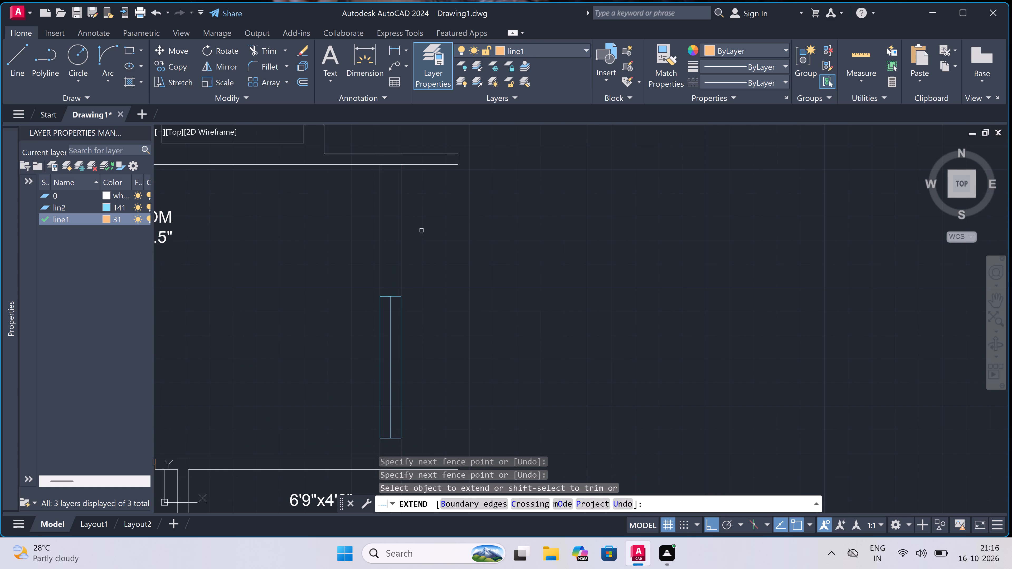
key(Escape)
double_click(421, 230)
triple_click(421, 230)
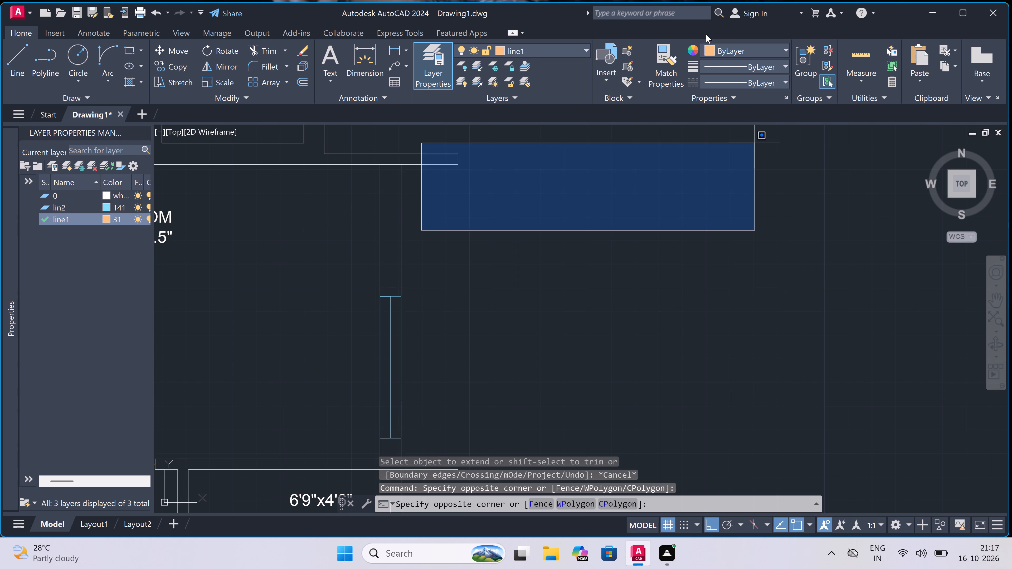
key(Escape)
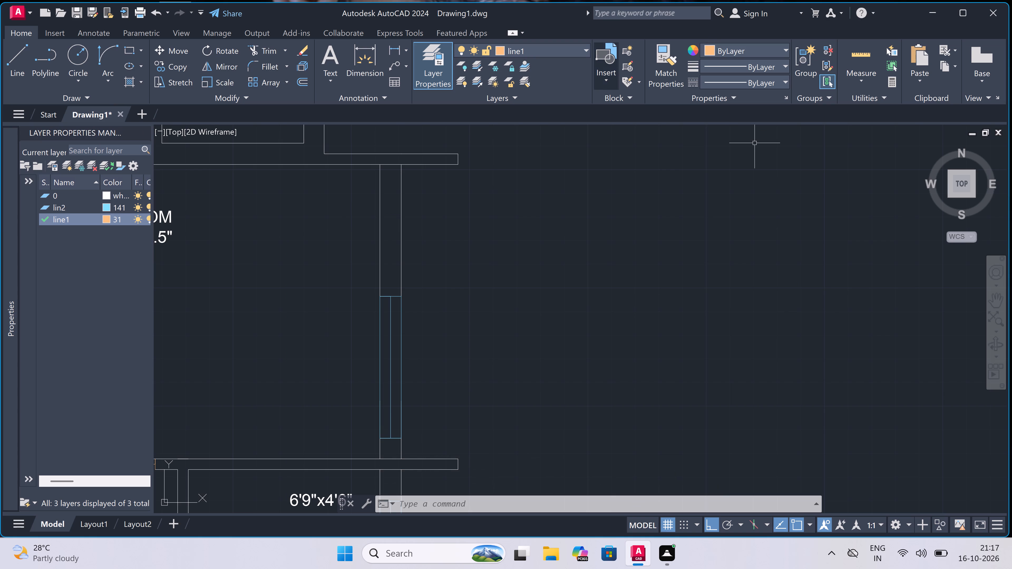
Draw the balcony door's north jamb across the south-east 10'X10'4.5" bedroom's east wall, with a 2" stop from its midpoint and a 2' leaf extending east.
scroll(393, 365, down, 4)
scroll(391, 338, up, 3)
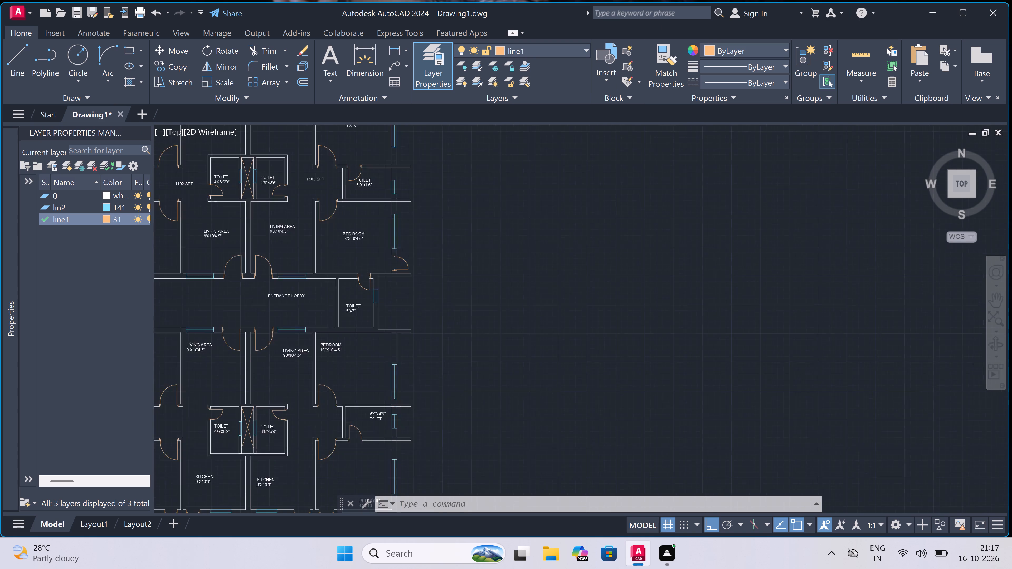
scroll(390, 337, up, 1)
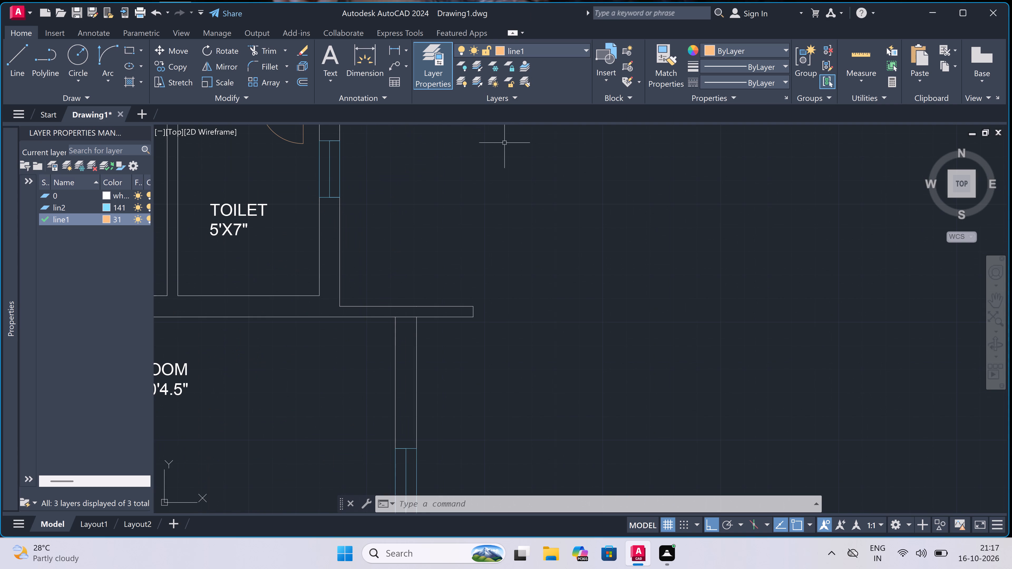
text(l)
key(space)
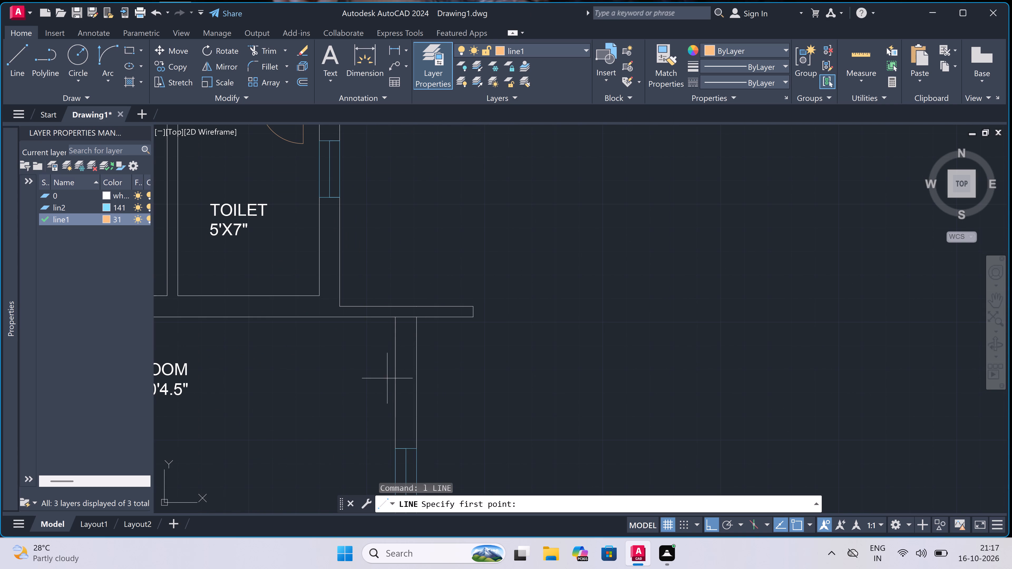
scroll(393, 337, up, 1)
click(396, 327)
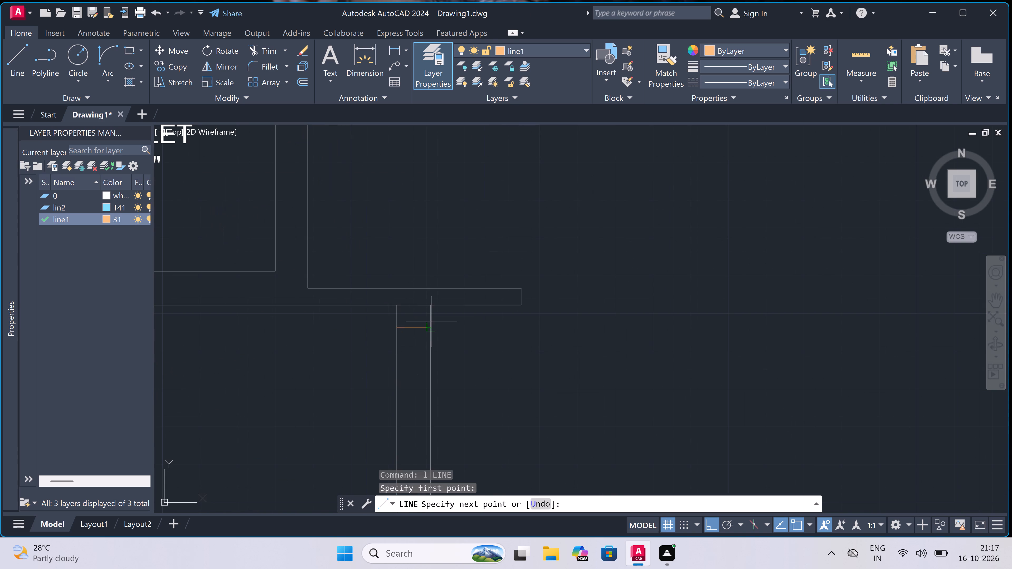
click(431, 322)
double_click(411, 326)
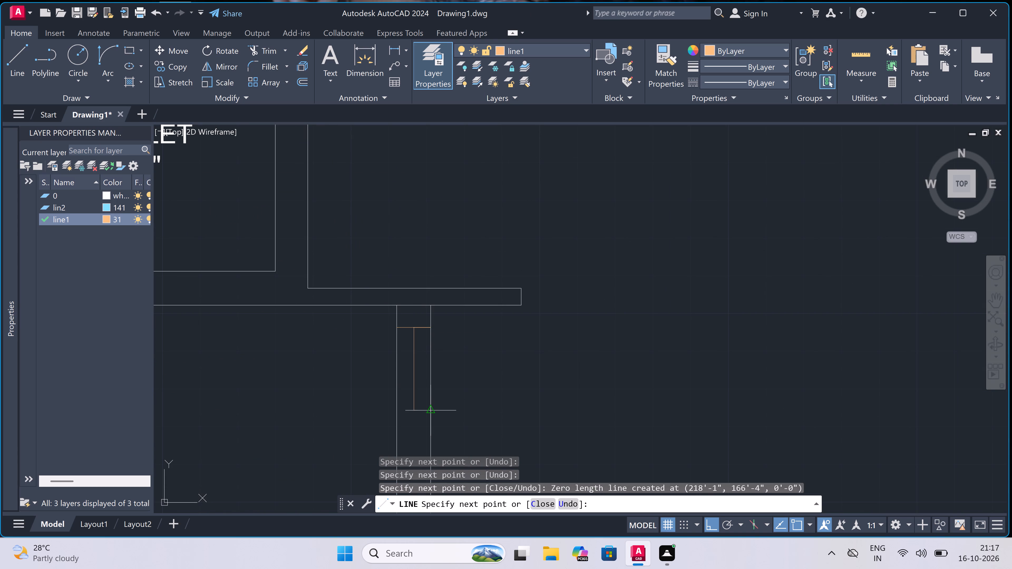
key(2)
text(")
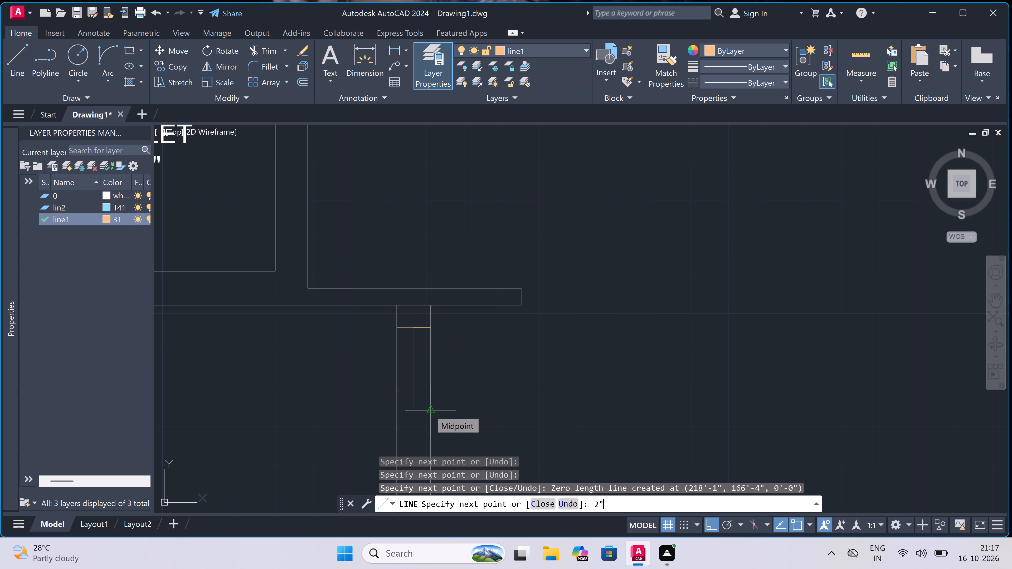
key(space)
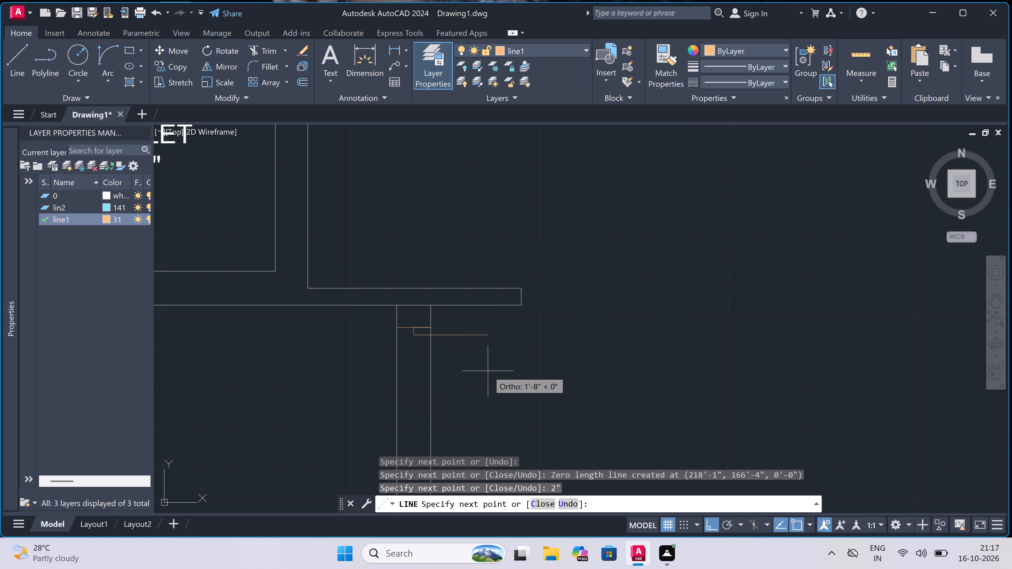
text(2')
key(space)
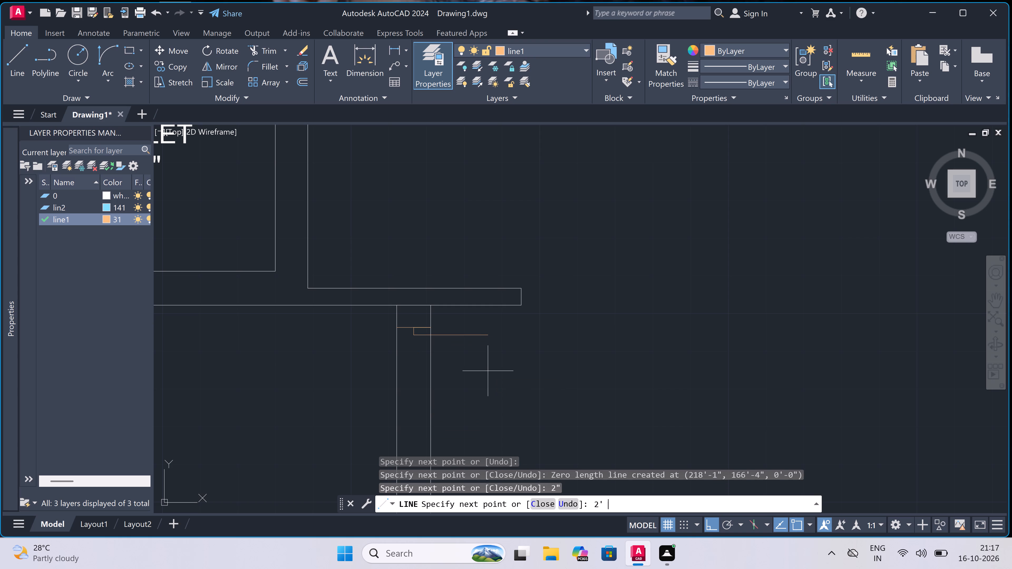
key(Escape)
Draw the door's south jamb line across the east wall, with a 2" stop running north from its midpoint.
key(space)
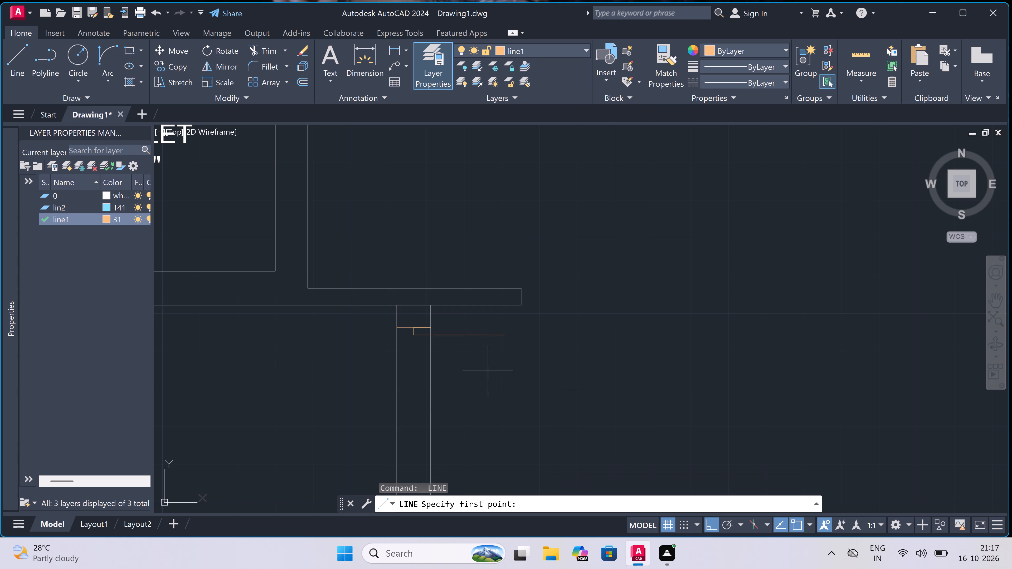
click(398, 419)
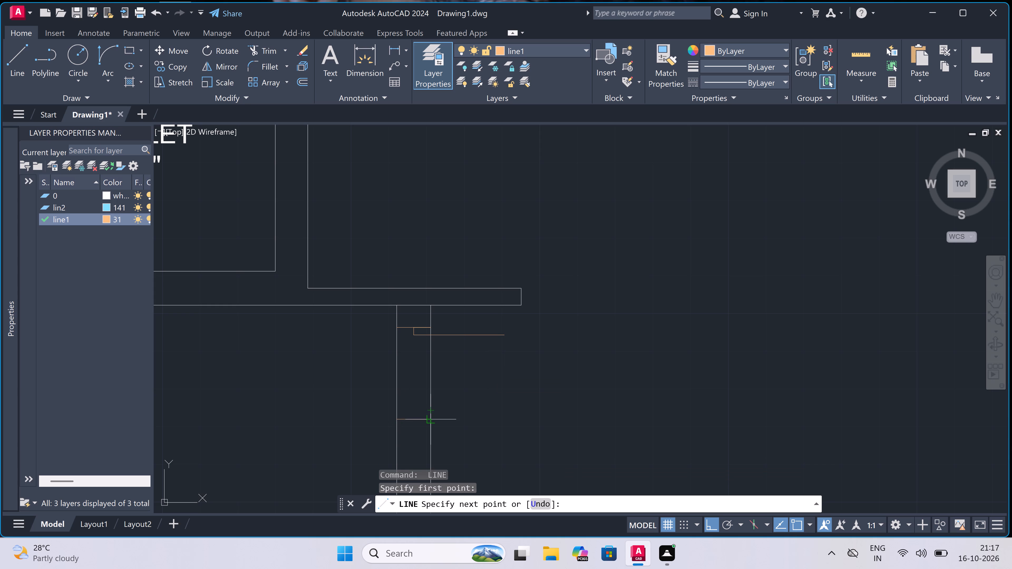
double_click(428, 420)
click(410, 415)
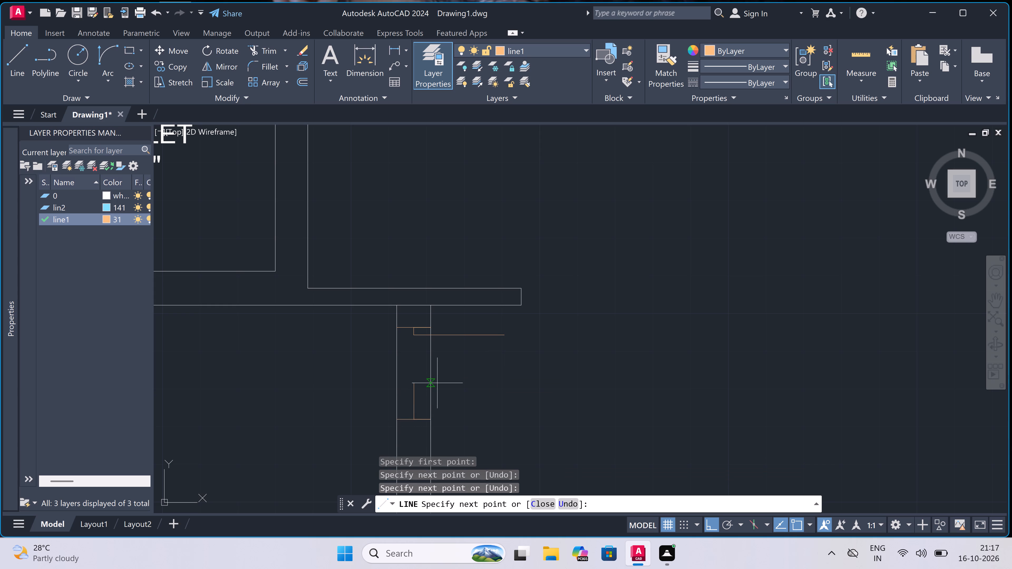
key(2)
text(")
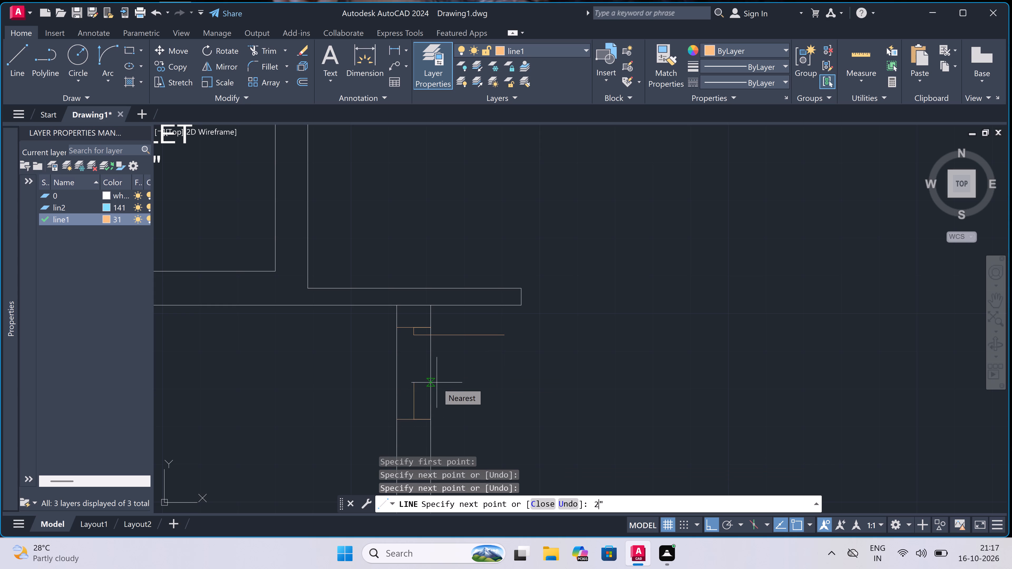
key(space)
key(Escape)
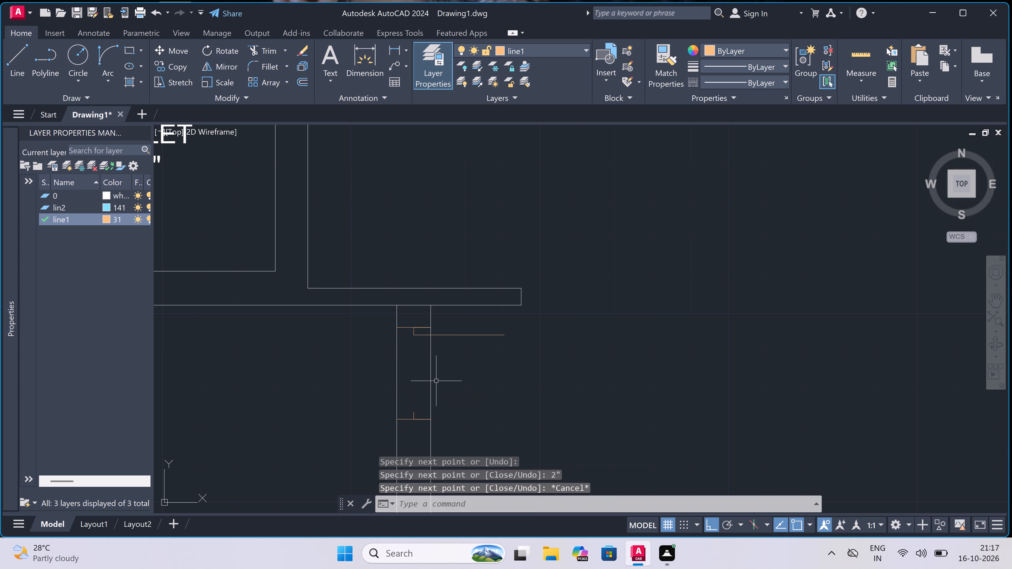
Draw the door swing arc from the outer end of the 2' leaf to the end of the south jamb's stop.
click(114, 54)
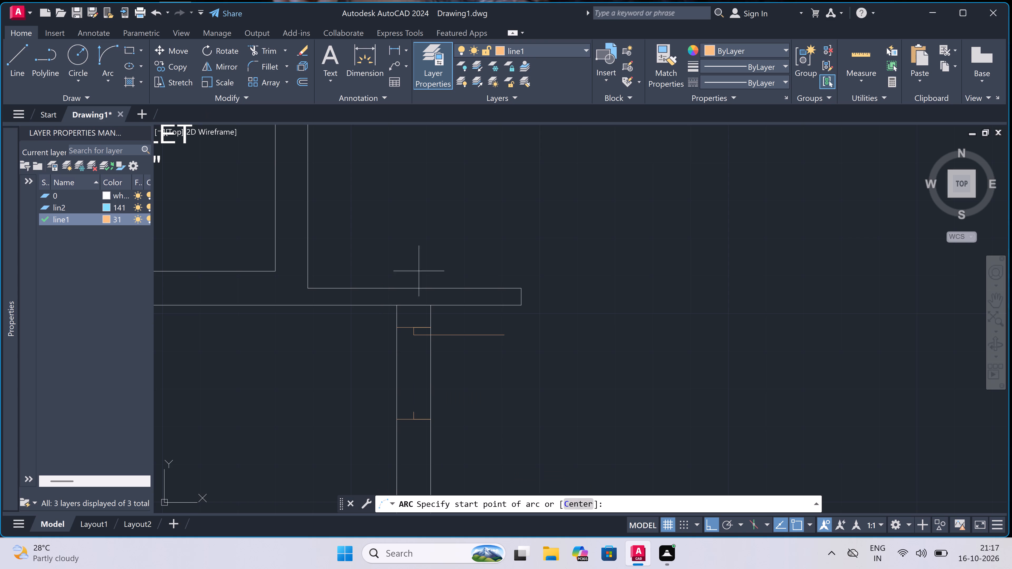
double_click(503, 335)
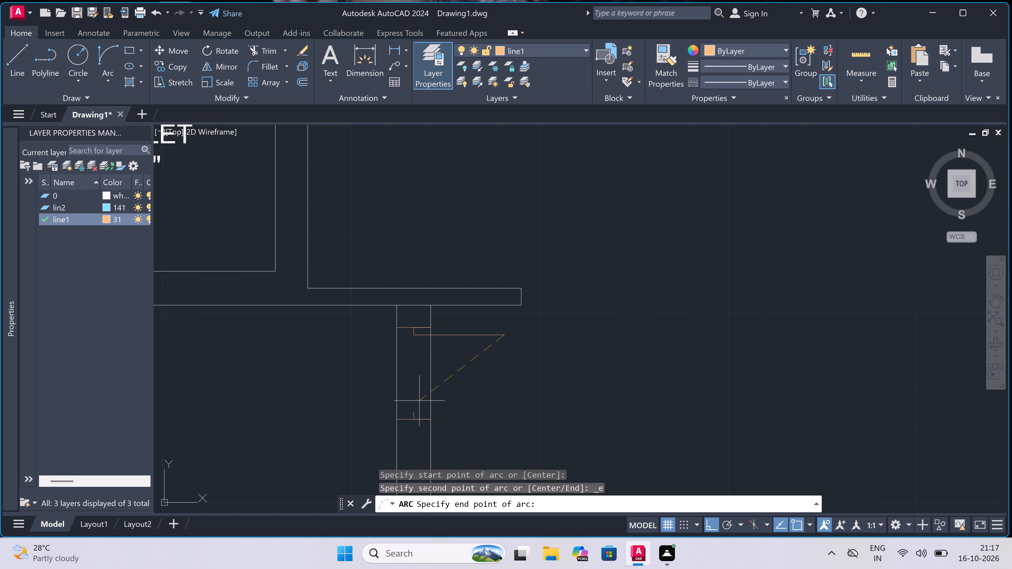
double_click(417, 409)
click(539, 387)
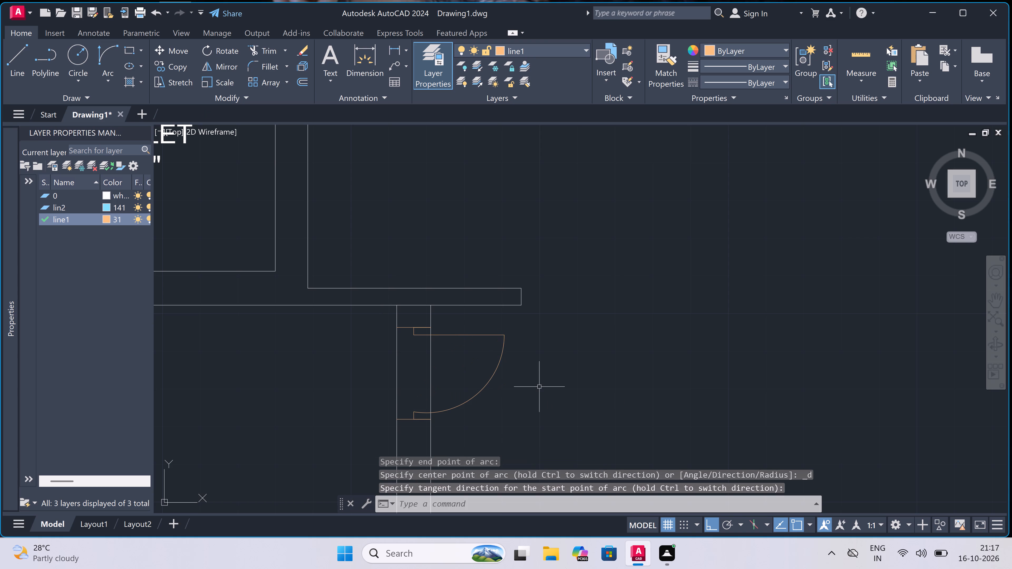
Trim both east wall lines between the new door's jambs in the south-east bedroom to open the doorway.
text(tr)
key(space)
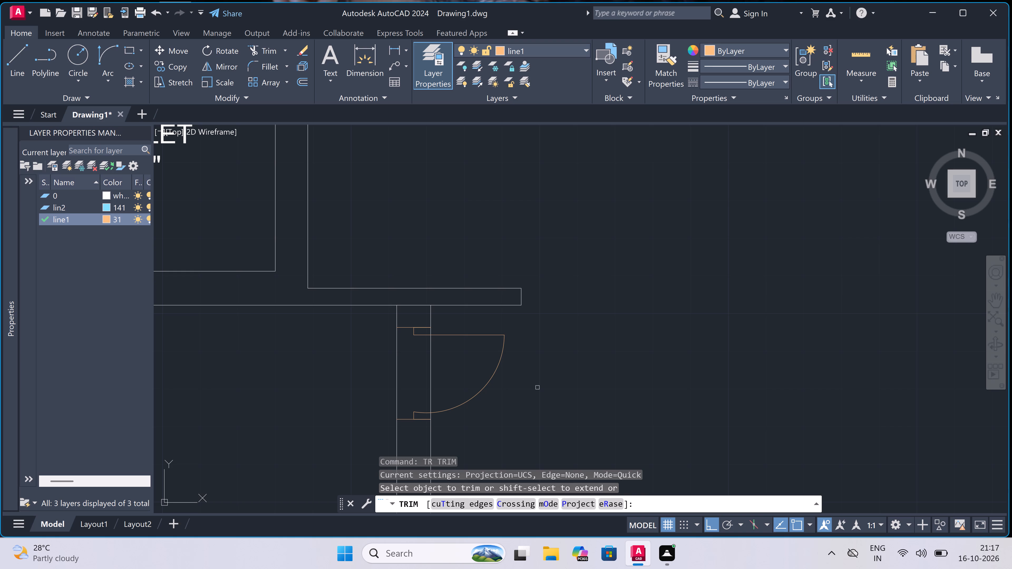
click(434, 359)
click(375, 361)
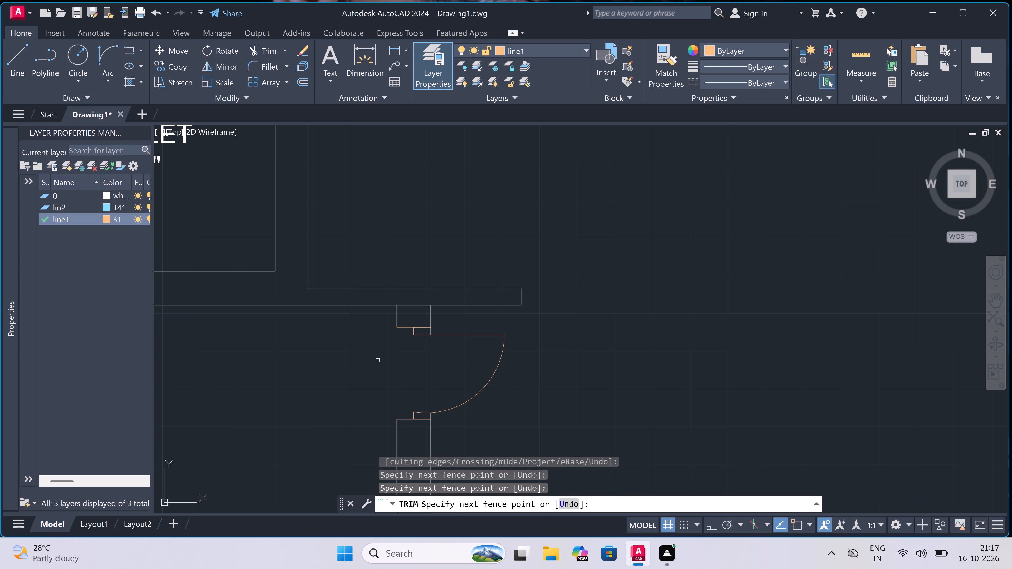
Trim the cross-wall line segments closing off the short east wall stubs beside the south-east and north-east bedroom balcony doors.
click(409, 305)
scroll(413, 300, down, 4)
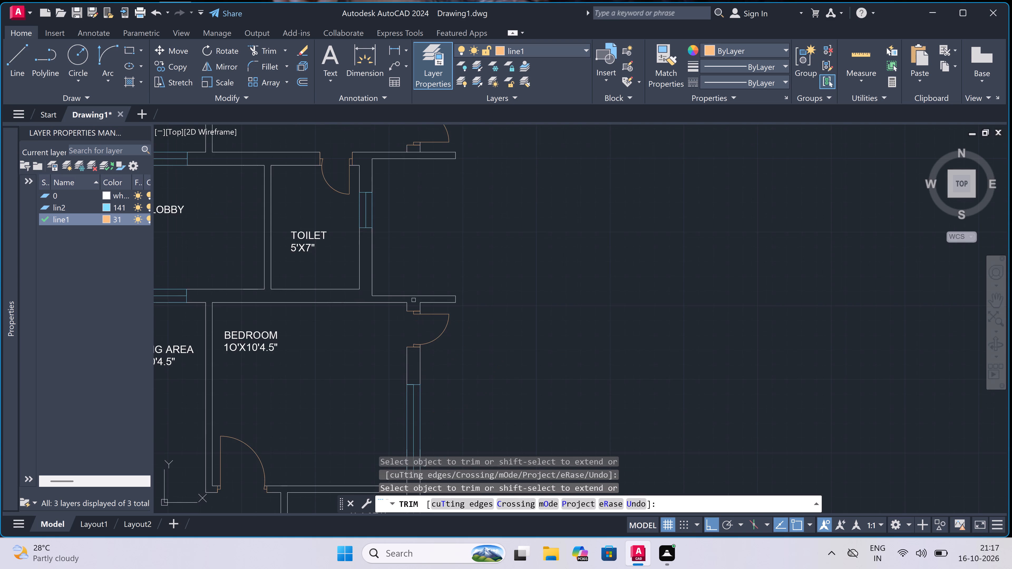
scroll(413, 301, down, 1)
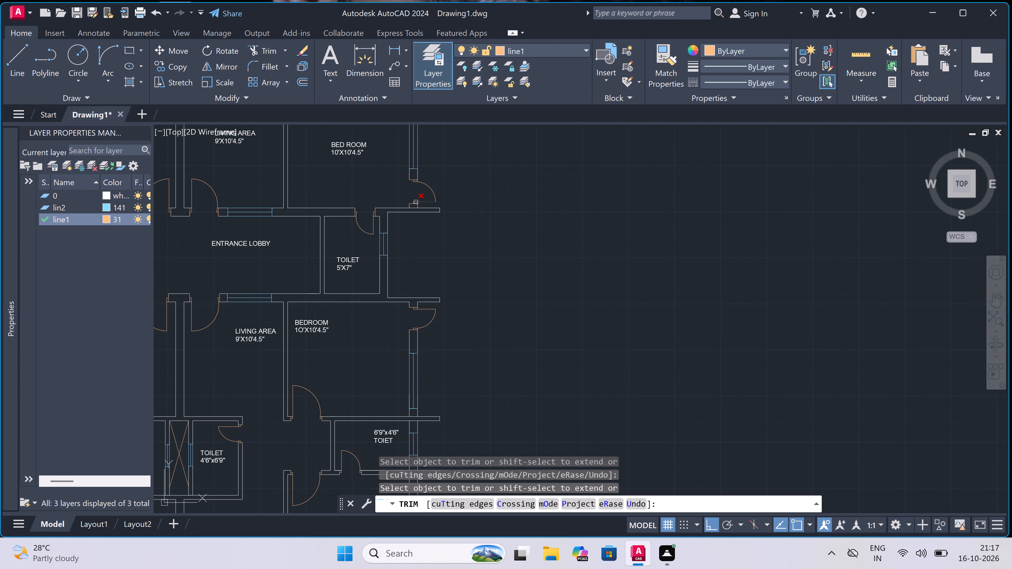
scroll(414, 207, up, 4)
click(414, 207)
click(412, 228)
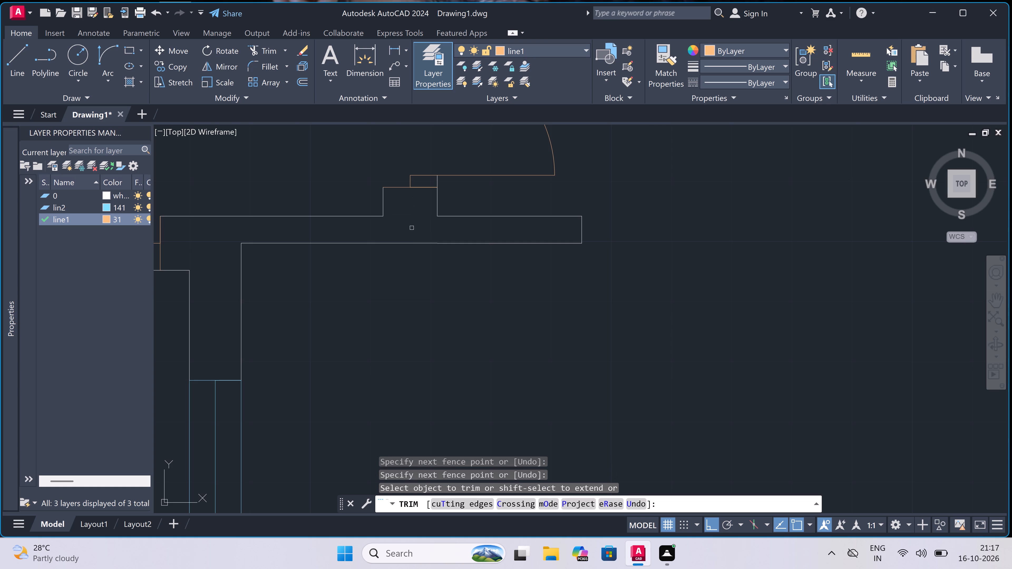
scroll(412, 228, down, 8)
scroll(410, 270, up, 2)
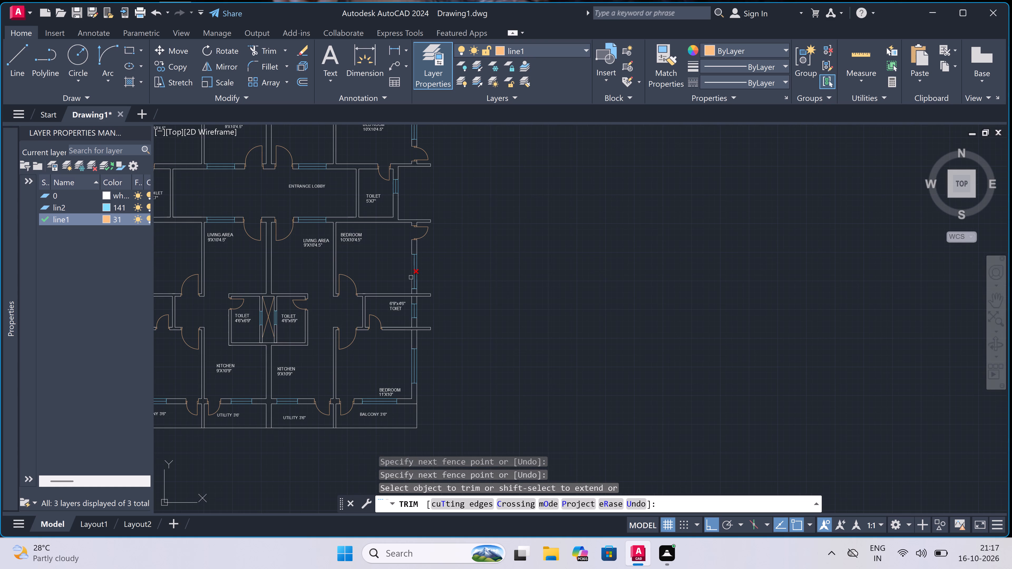
key(Escape)
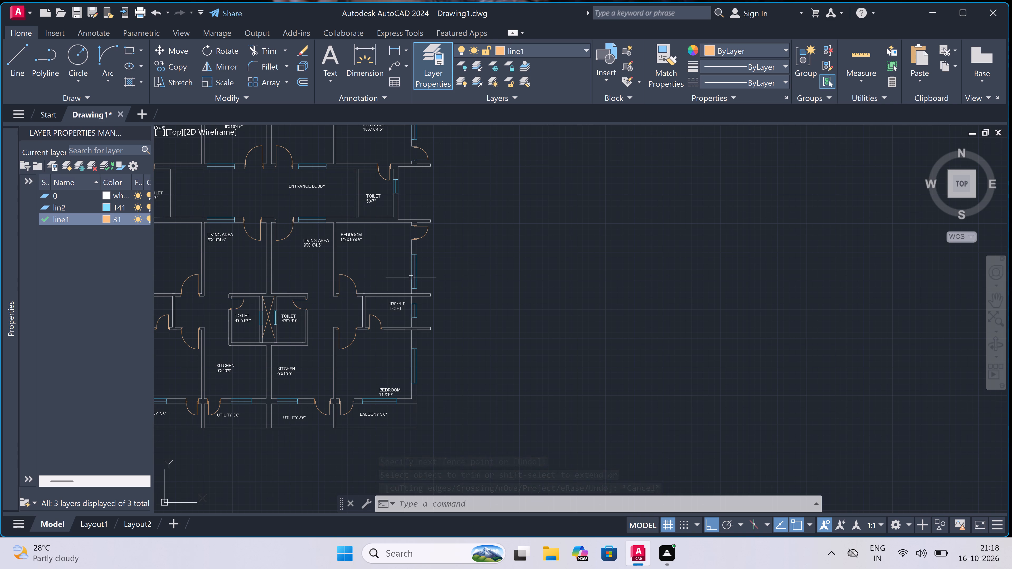
Move the lin2 window in the north-west bedroom's west wall, beside the 3' wide balcony, north along the wall.
scroll(412, 277, down, 3)
scroll(412, 277, up, 1)
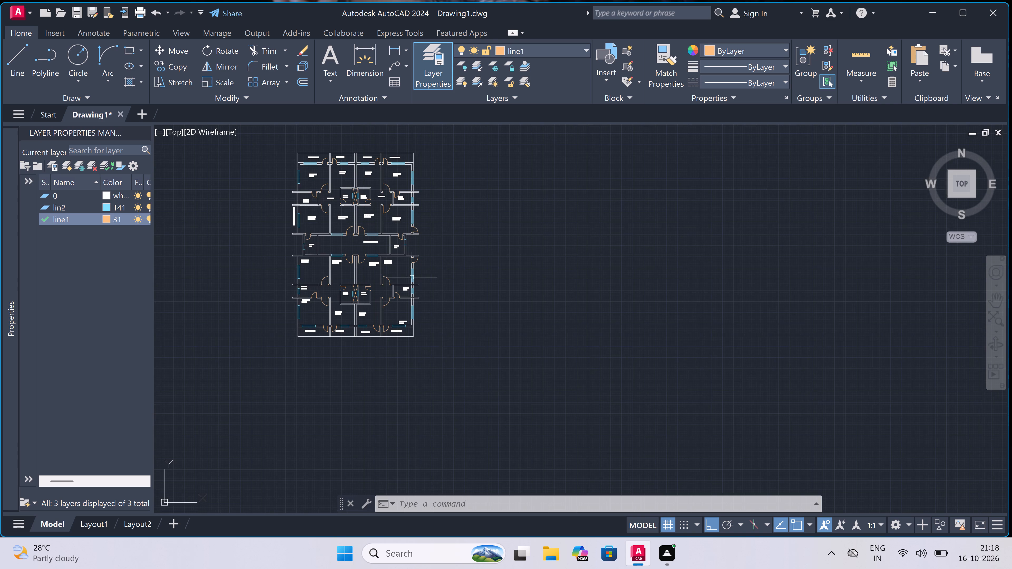
scroll(412, 277, down, 1)
scroll(319, 235, up, 3)
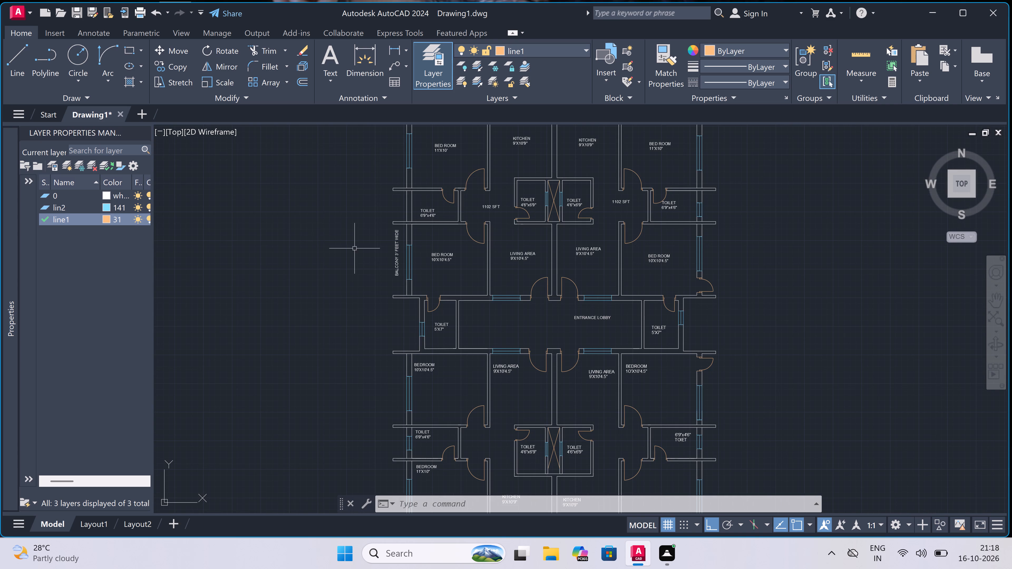
scroll(408, 252, up, 2)
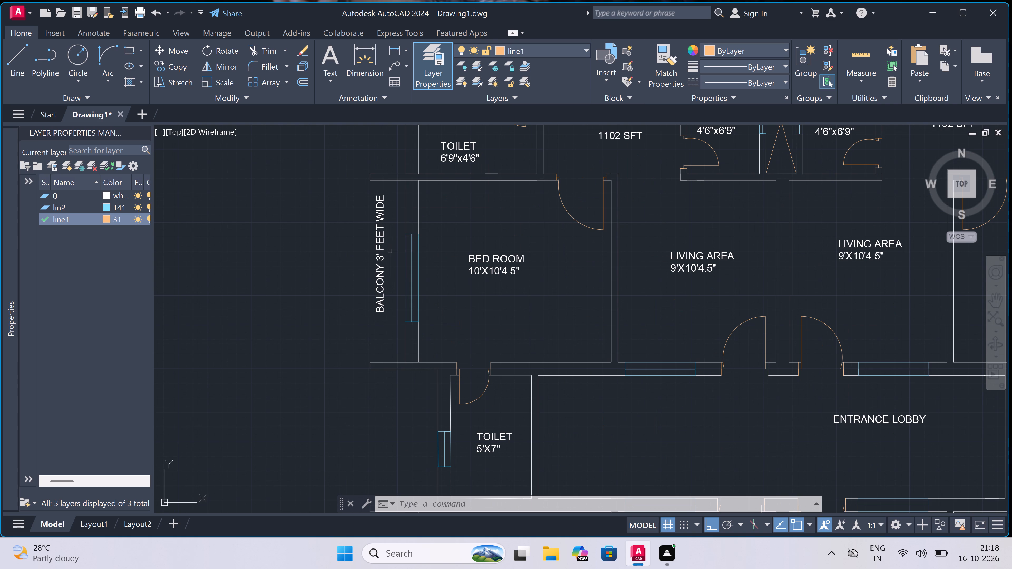
scroll(407, 228, up, 1)
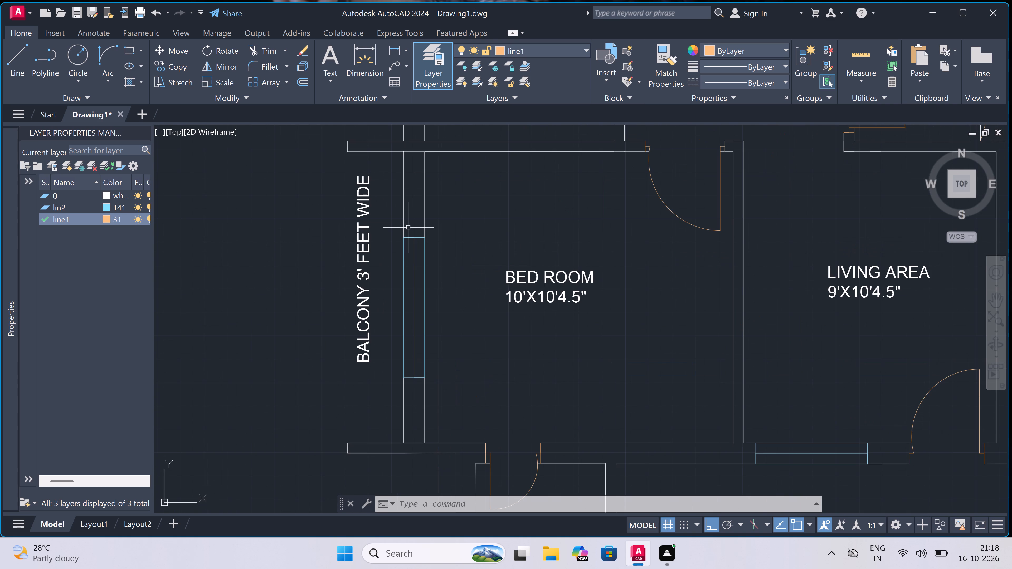
scroll(410, 230, up, 1)
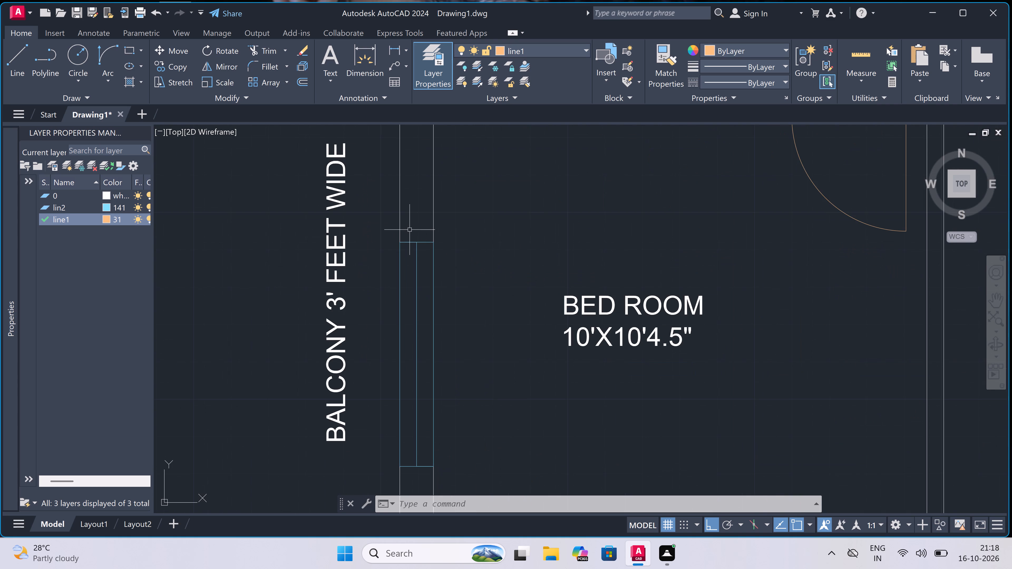
click(423, 227)
scroll(411, 361, down, 3)
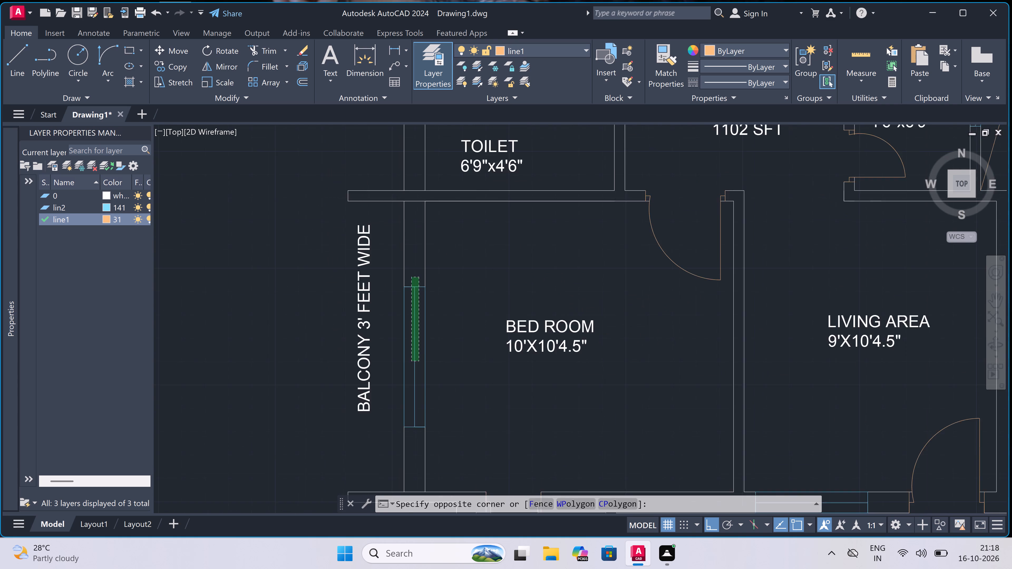
scroll(416, 401, up, 2)
click(404, 414)
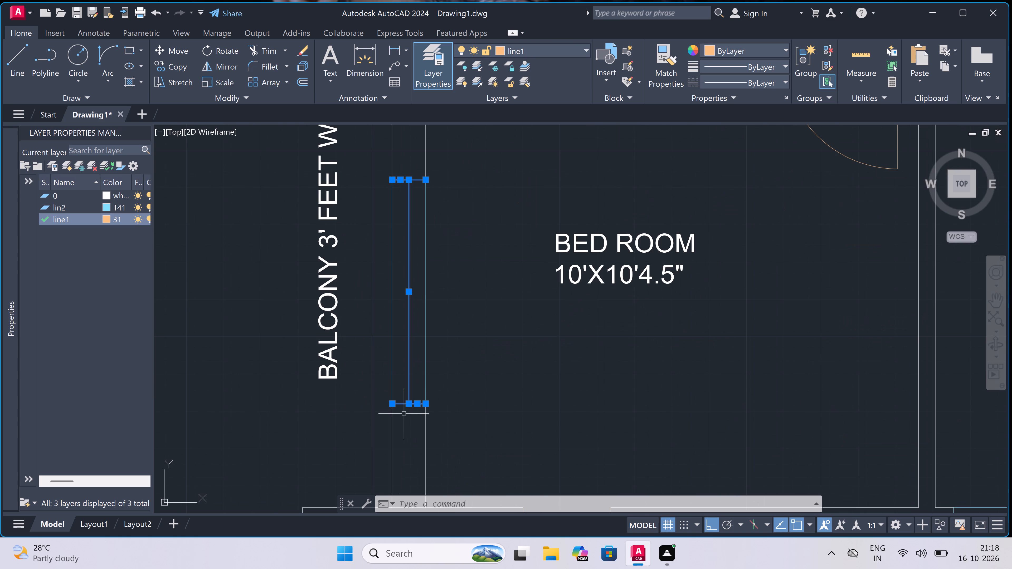
click(439, 316)
click(361, 332)
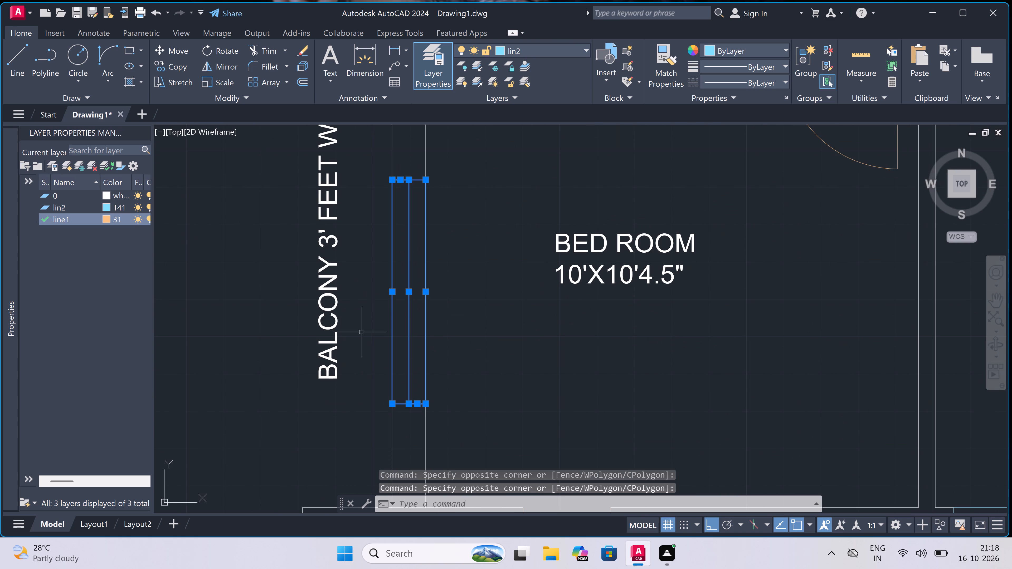
click(178, 50)
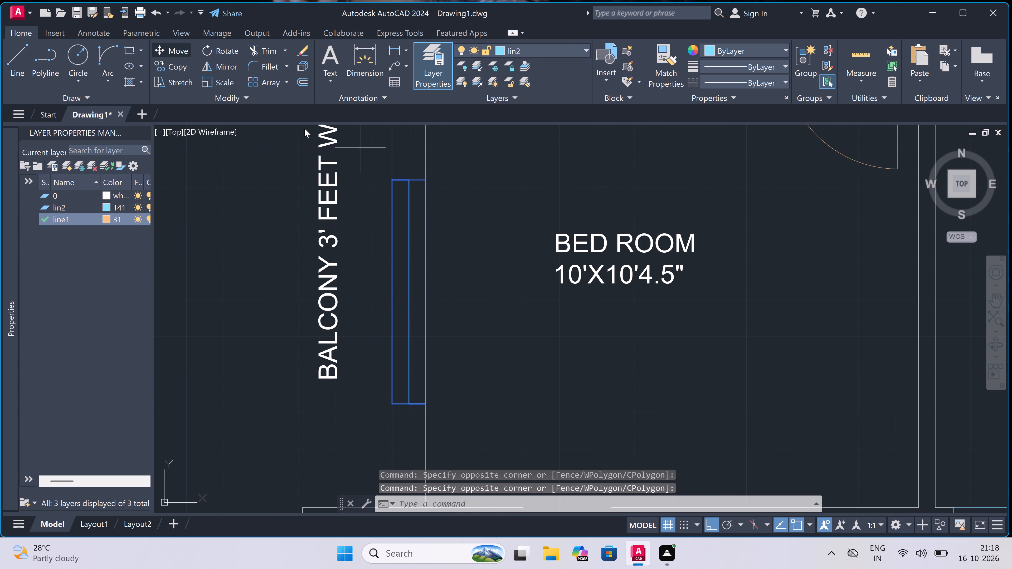
scroll(393, 208, down, 2)
scroll(403, 138, up, 2)
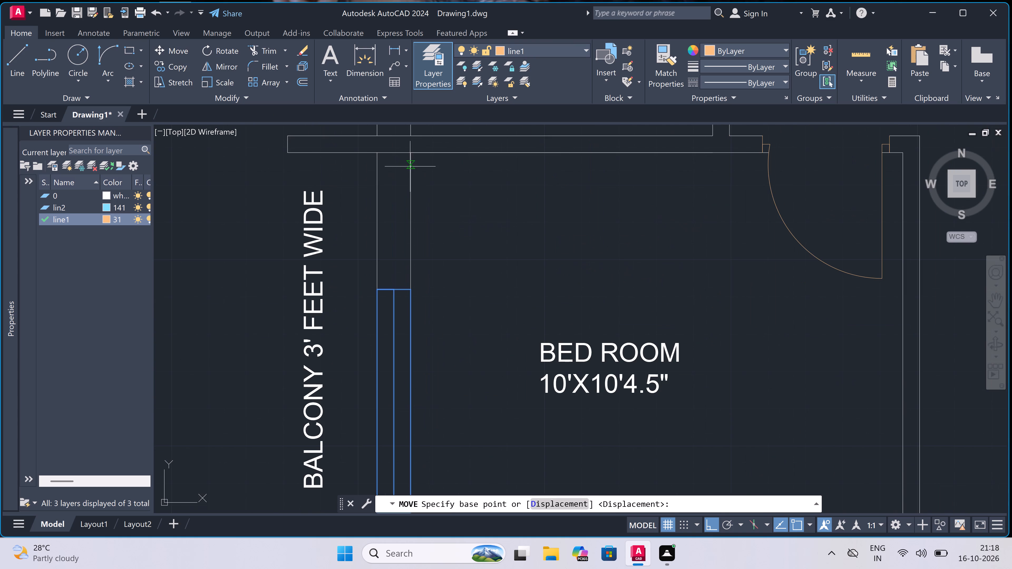
click(412, 288)
click(412, 209)
Extend both west wall lines north to the south end of the moved window to close the gap.
scroll(412, 209, down, 3)
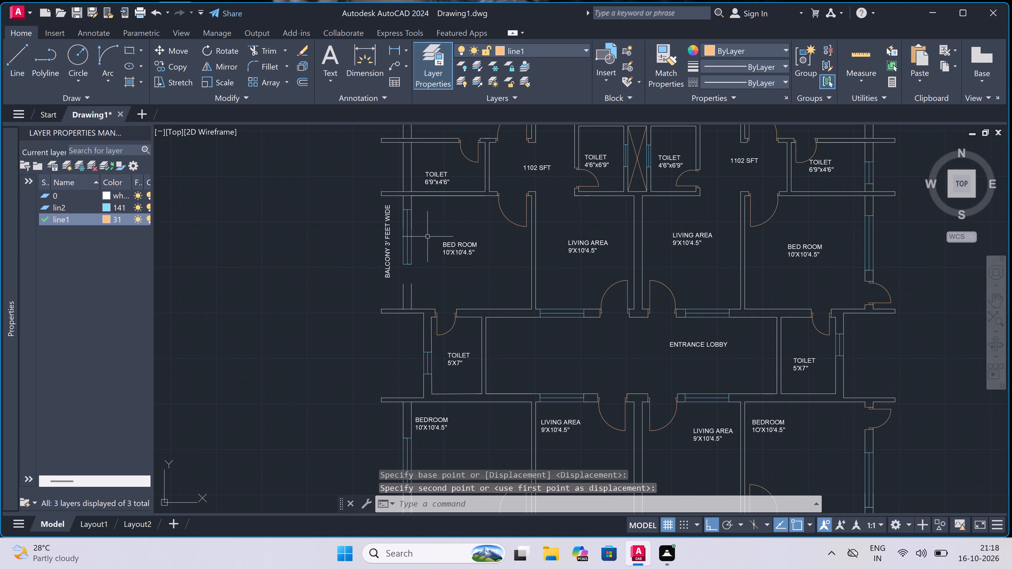
text(ex)
key(space)
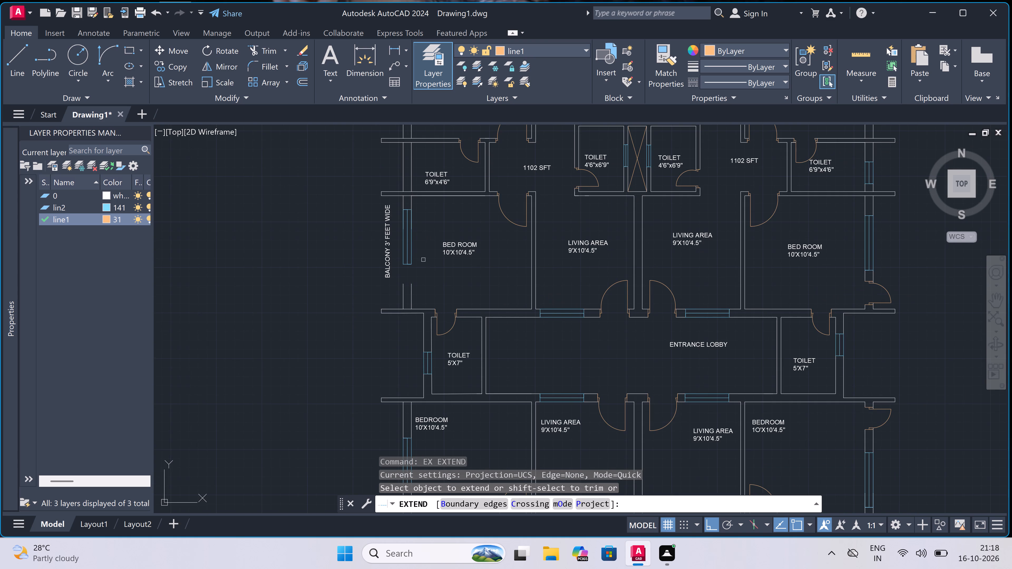
click(422, 294)
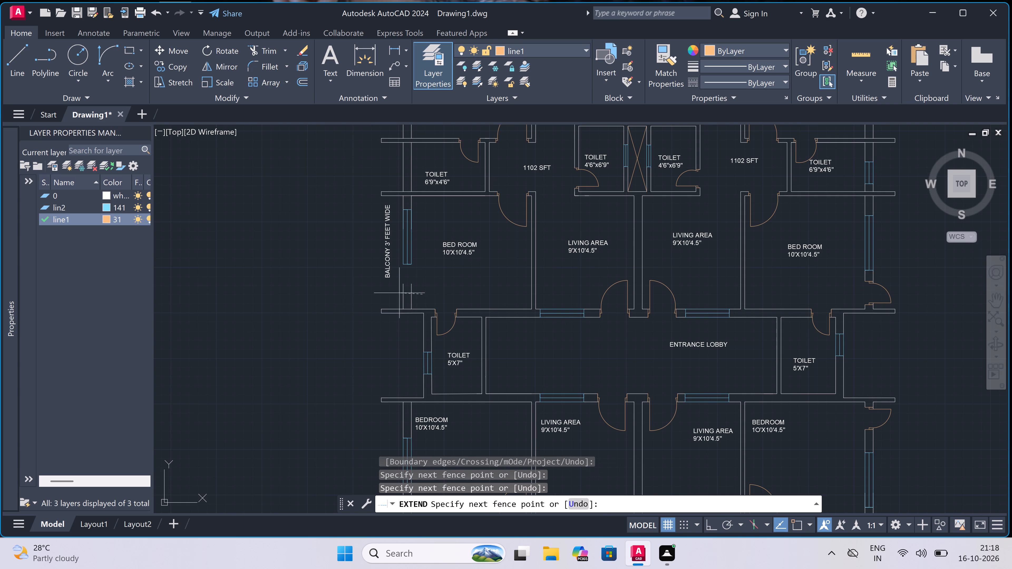
click(385, 290)
key(Escape)
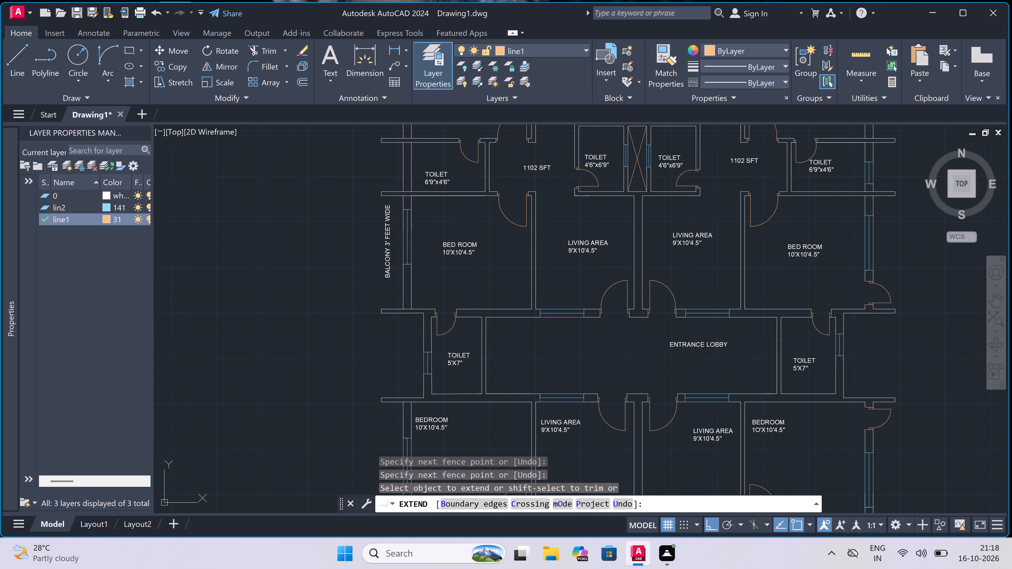
Draw the balcony door's south jamb across the west wall, a 2" stop north from its midpoint, and a 2' leaf running west.
text(l)
key(space)
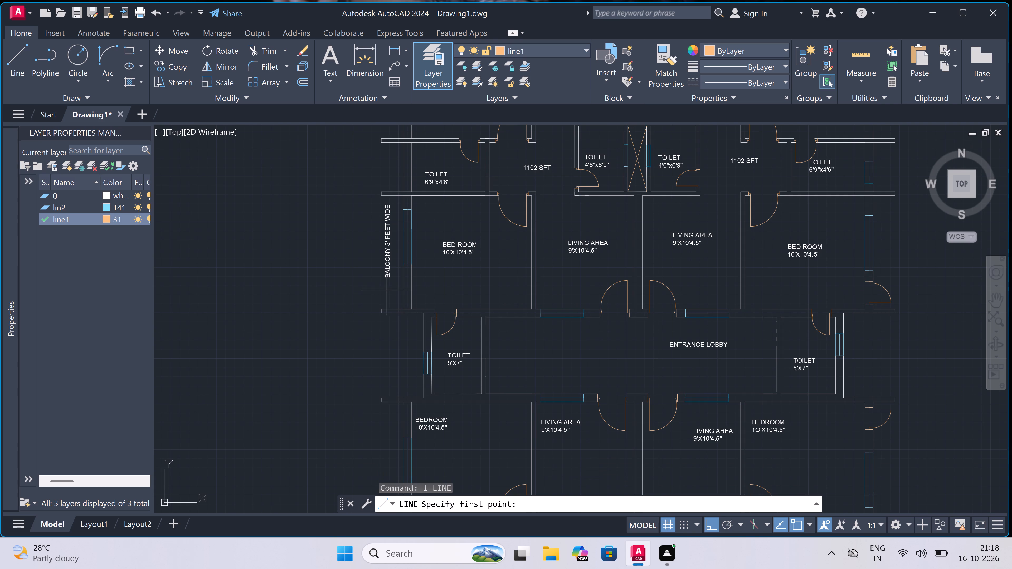
scroll(401, 299, up, 3)
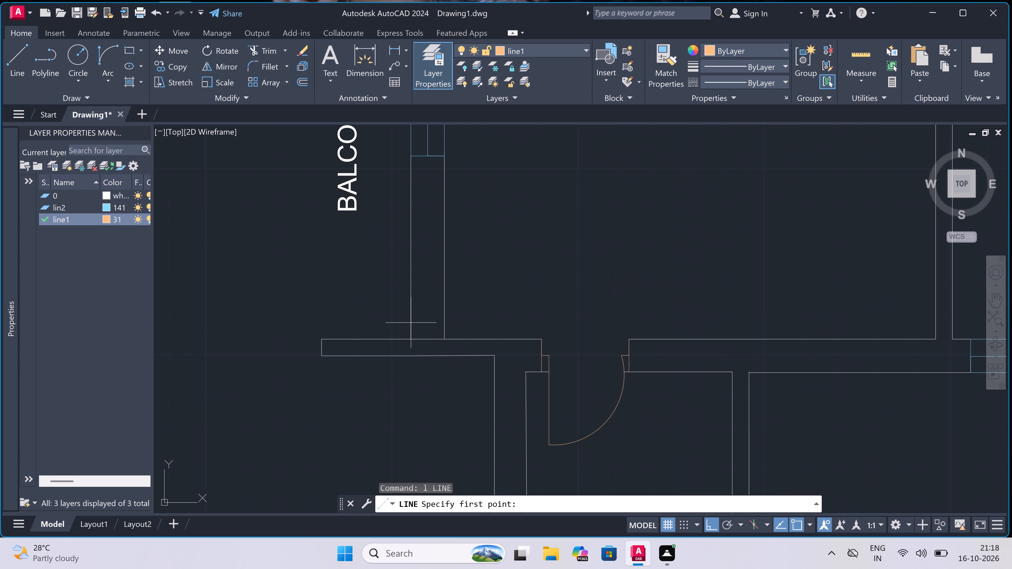
click(410, 316)
click(444, 316)
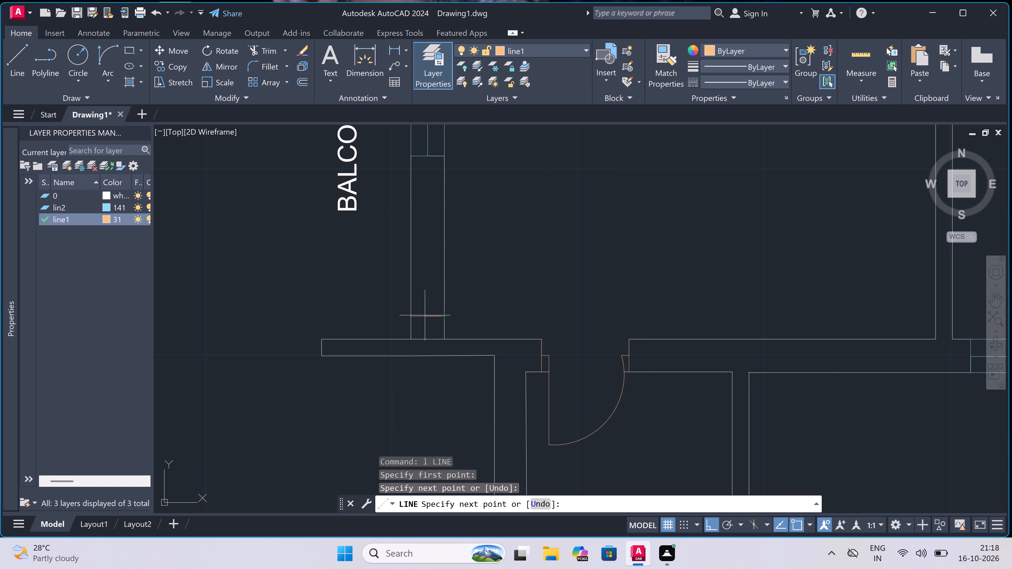
click(428, 315)
key(2)
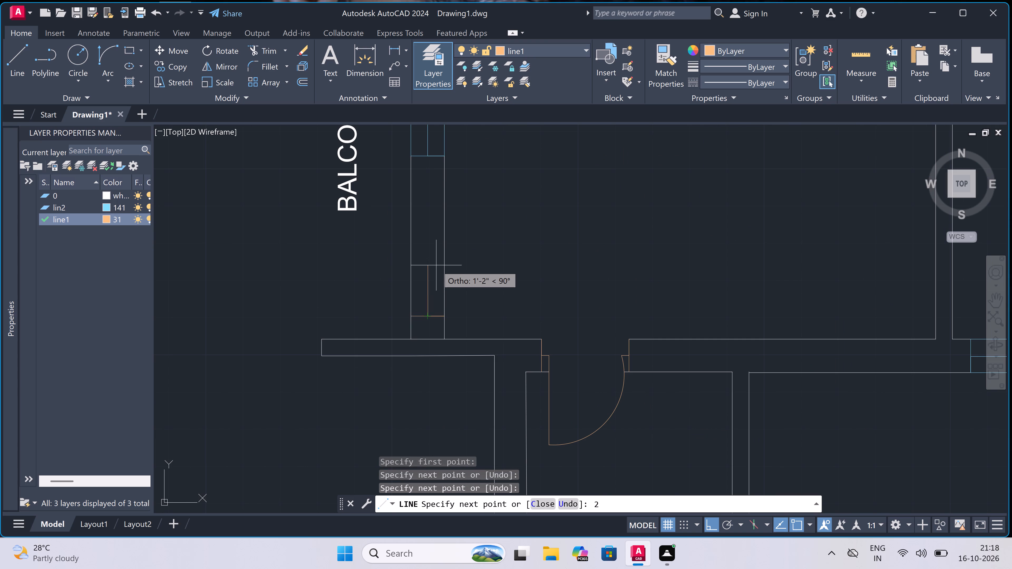
text(")
key(space)
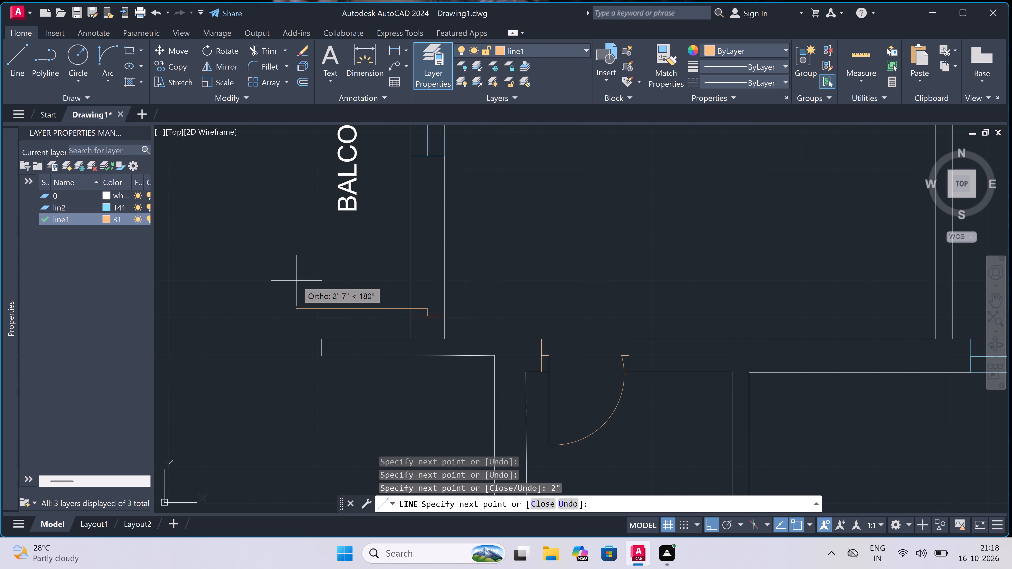
text(2')
key(space)
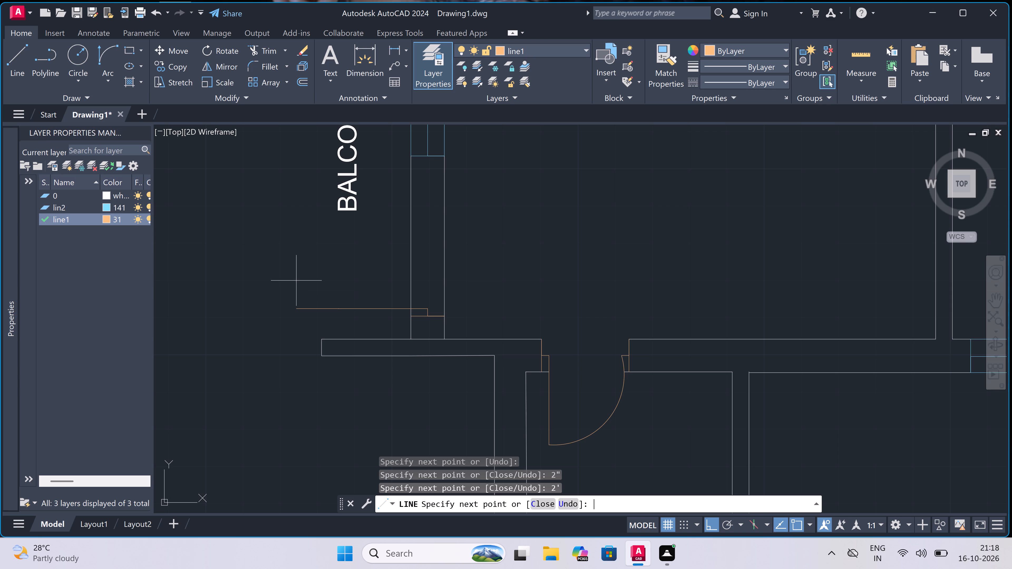
key(Escape)
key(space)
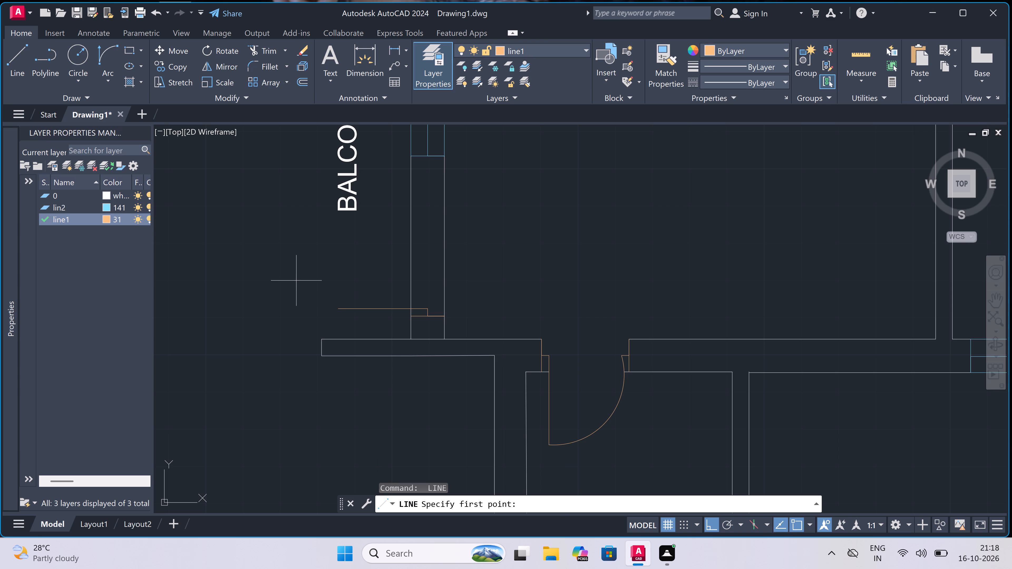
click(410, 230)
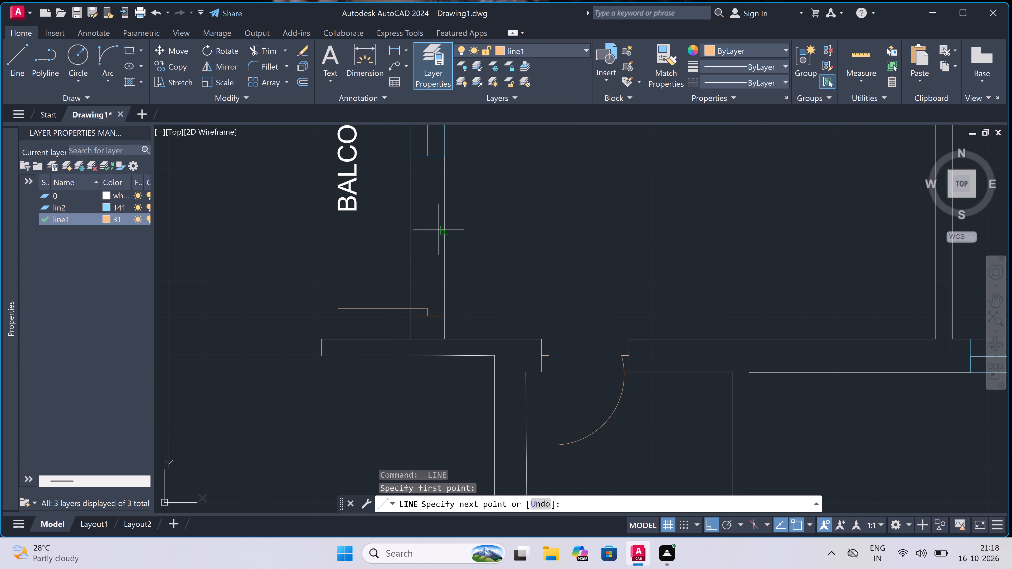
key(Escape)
Draw the door's north jamb line across the west wall, with a 2" stop running south from its midpoint.
key(space)
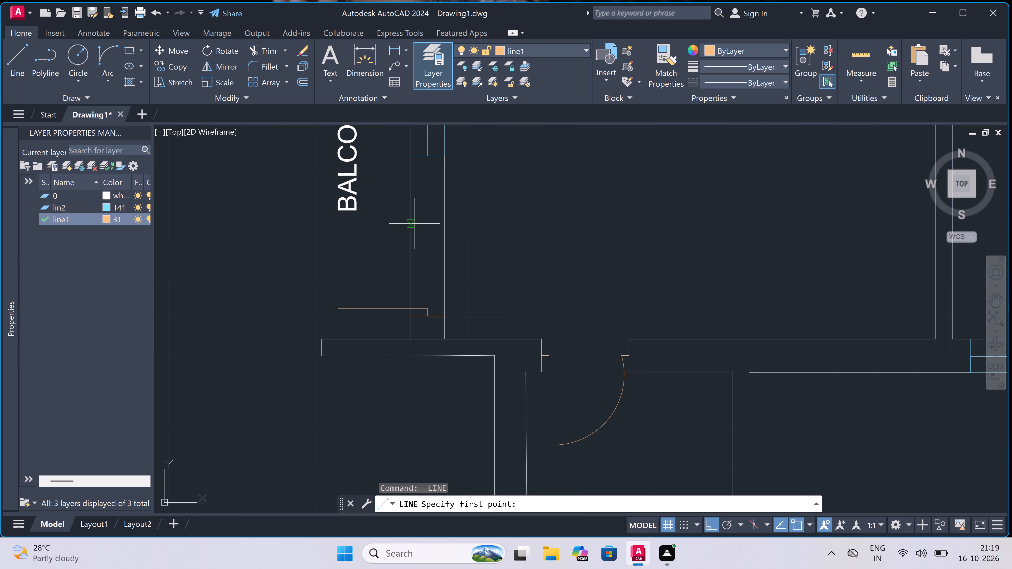
click(414, 224)
click(442, 220)
click(429, 223)
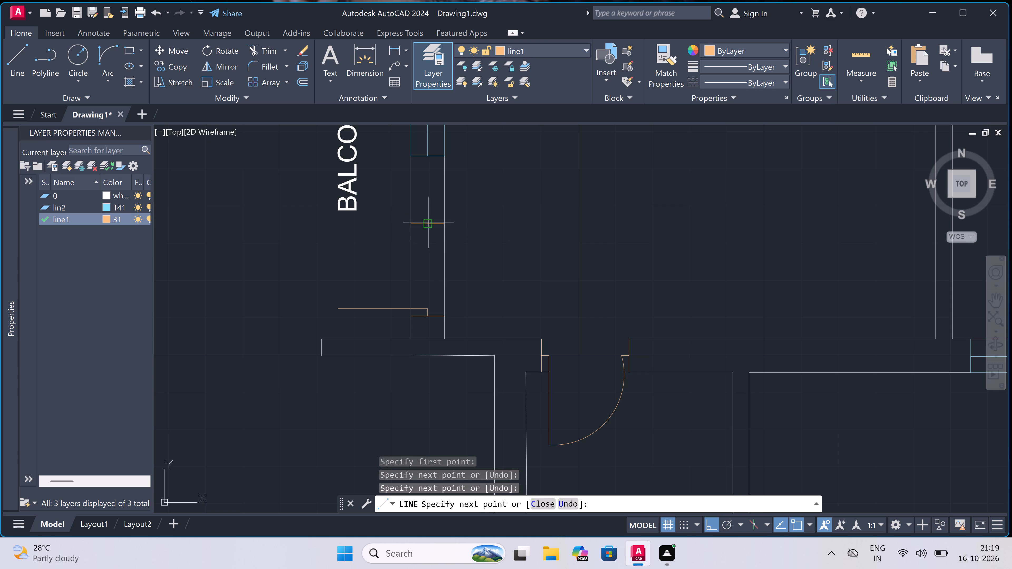
key(2)
text(")
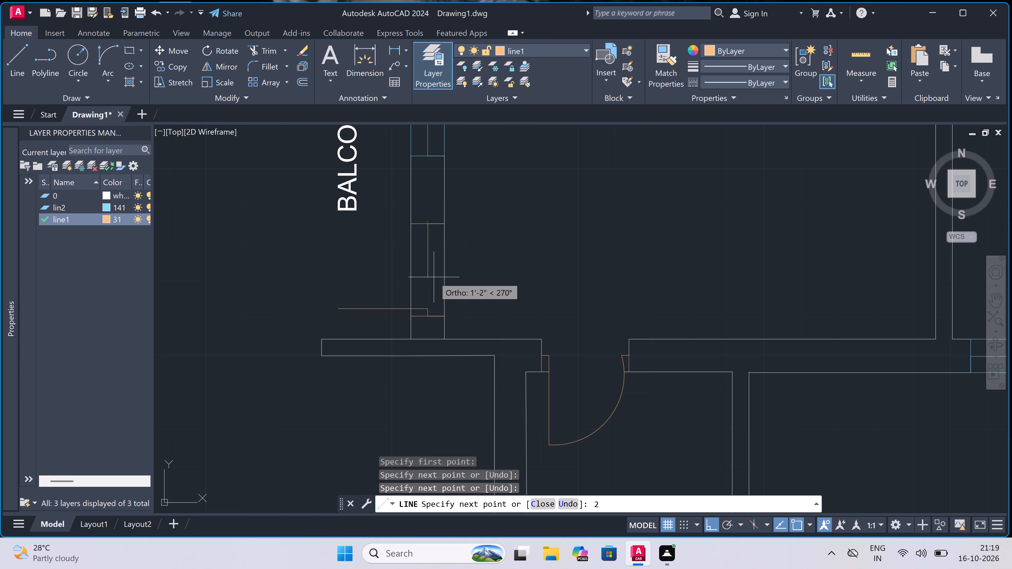
key(space)
key(Escape)
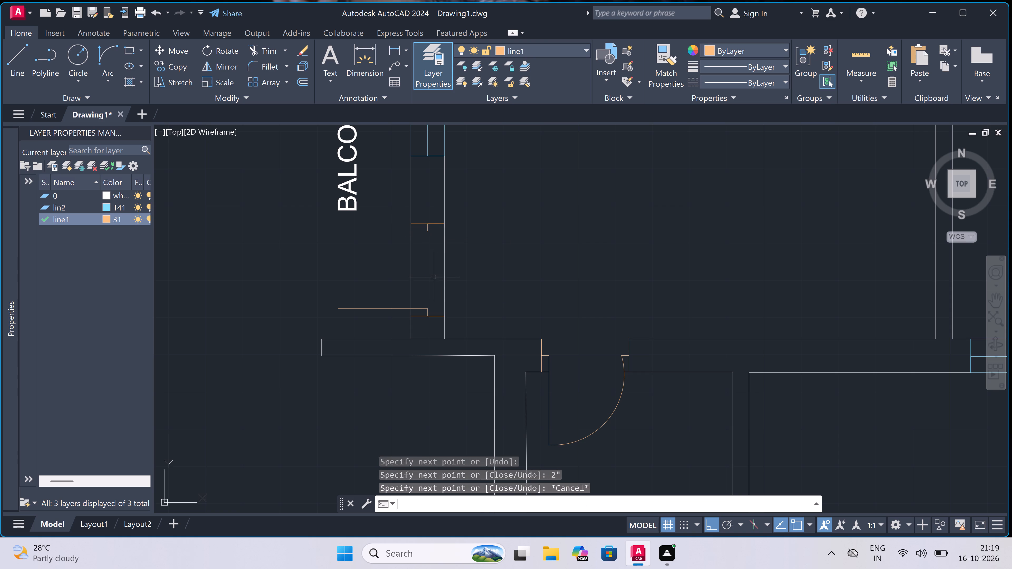
Draw the door swing arc from the outer end of the 2' leaf to the end of the north jamb's stop.
click(109, 48)
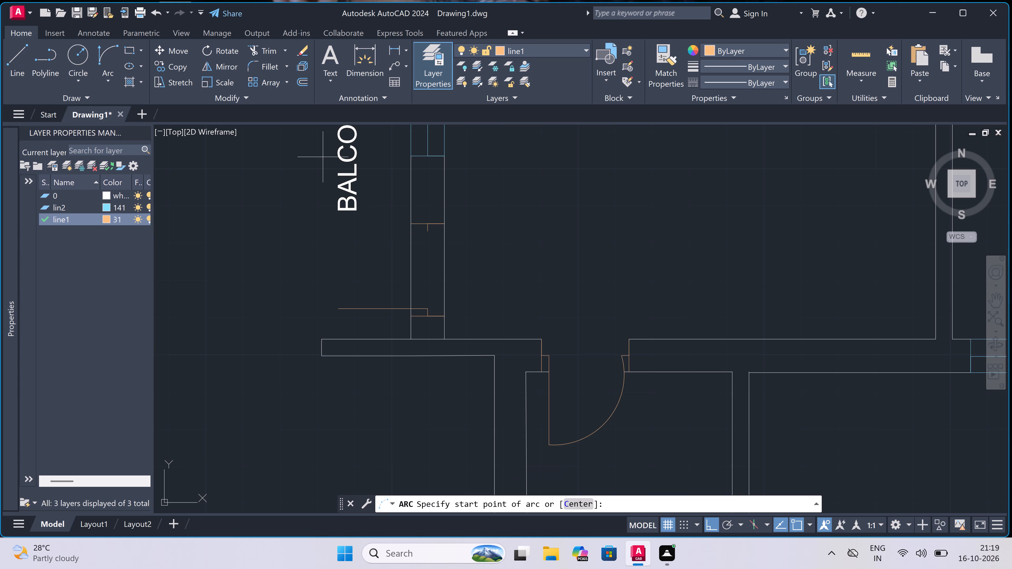
click(340, 306)
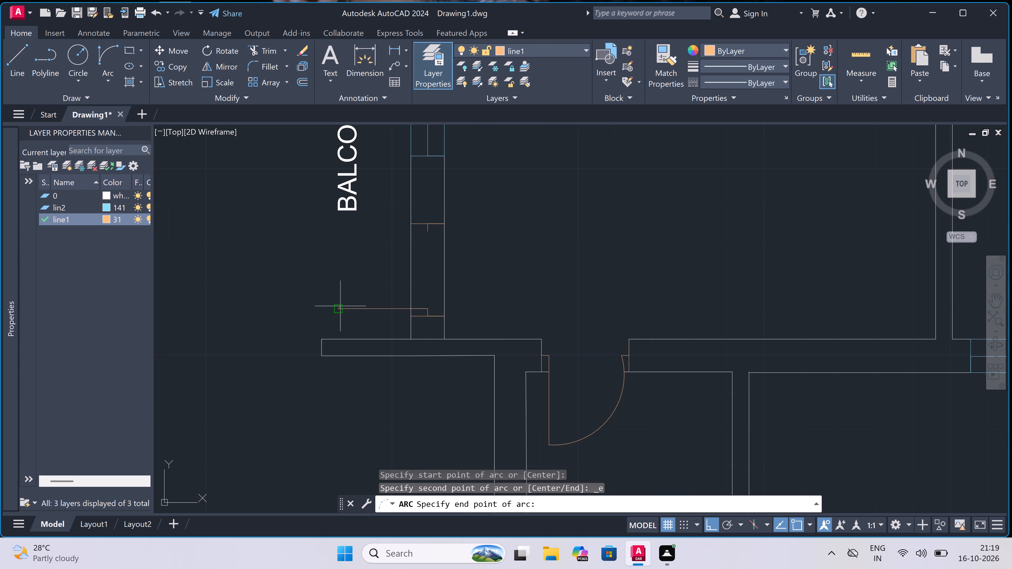
click(430, 234)
click(366, 218)
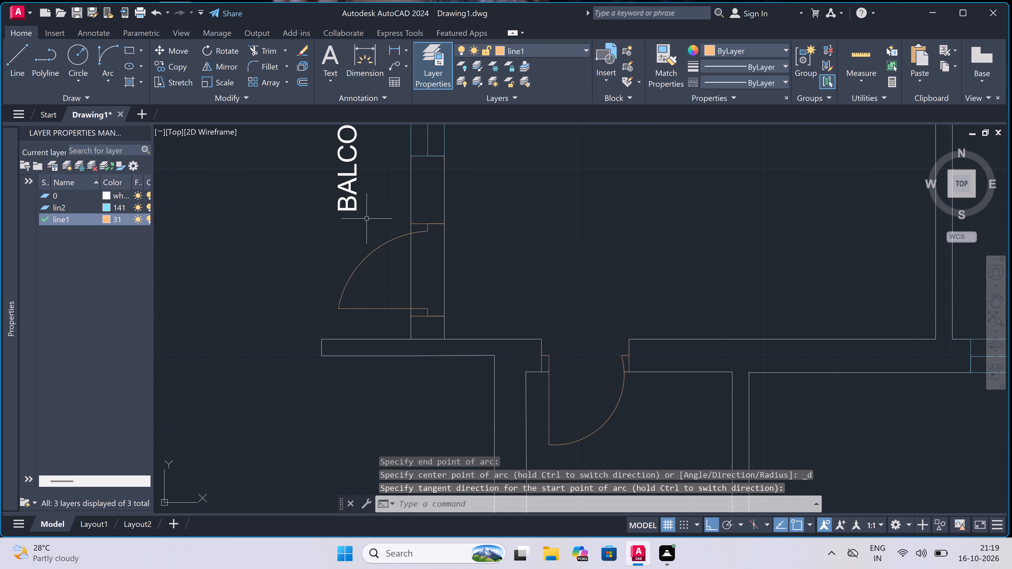
Trim both west wall lines between the new door's jambs in the north-west bedroom to open the doorway.
text(tr)
key(space)
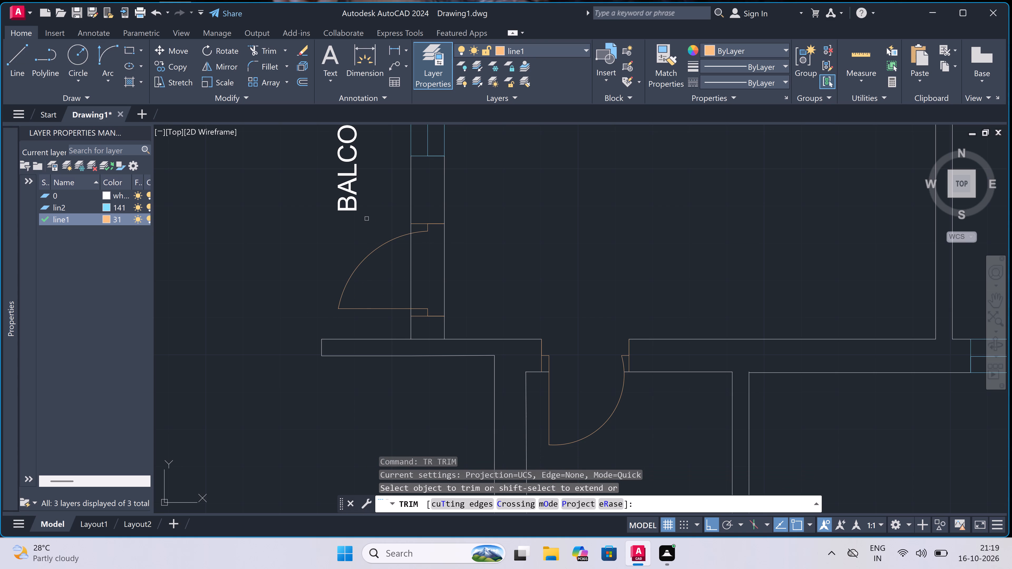
click(370, 285)
click(517, 275)
scroll(395, 272, down, 4)
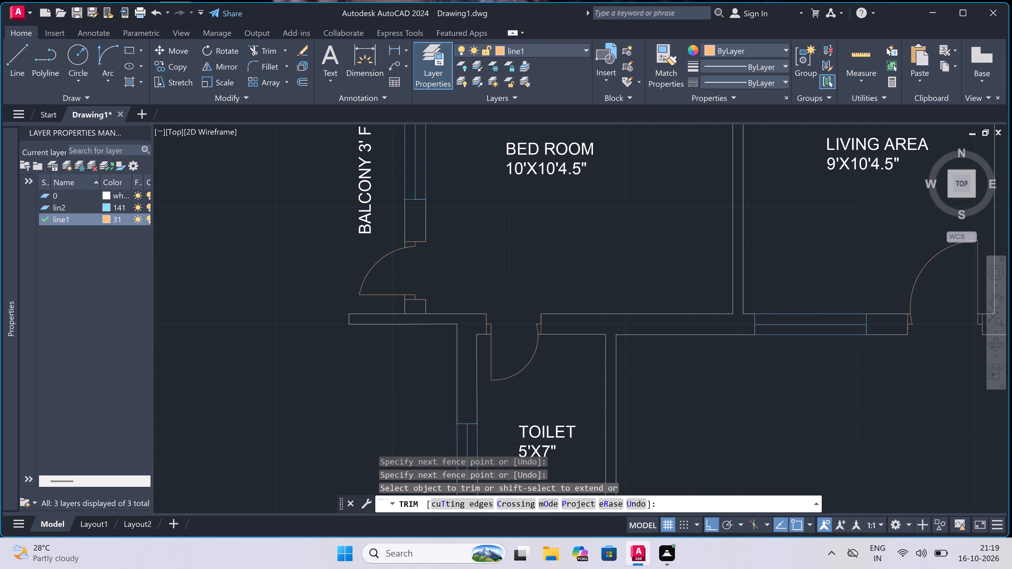
key(Escape)
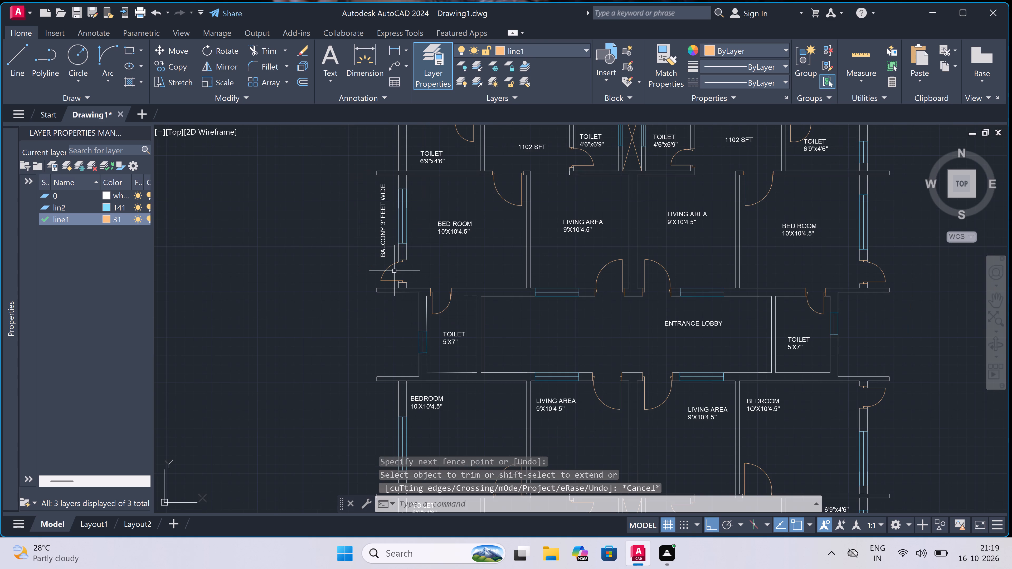
scroll(396, 269, down, 4)
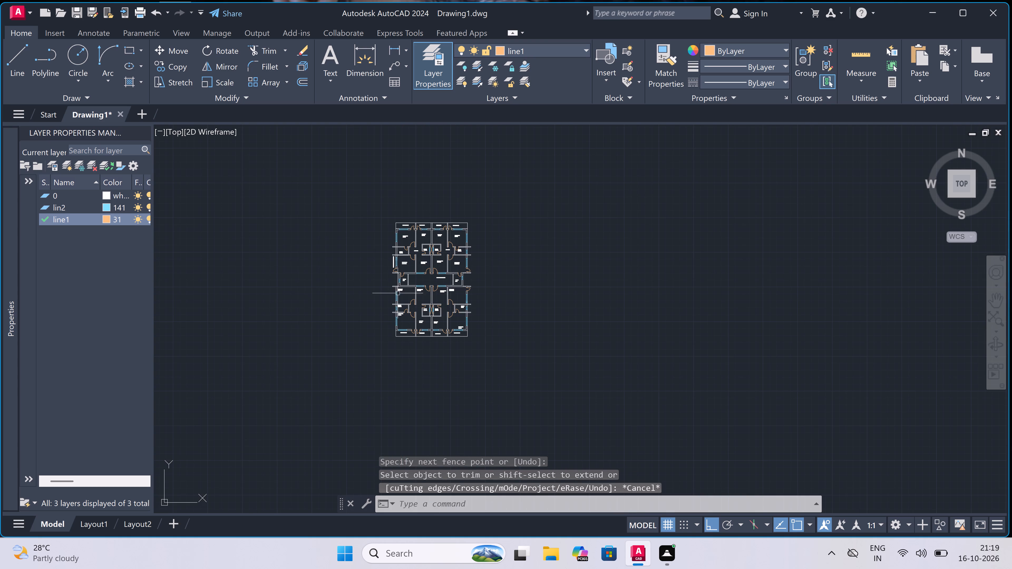
Move the complete west wall window of the 10'X10'4.5" bedroom south of the lobby a short distance south along the wall.
scroll(396, 297, up, 4)
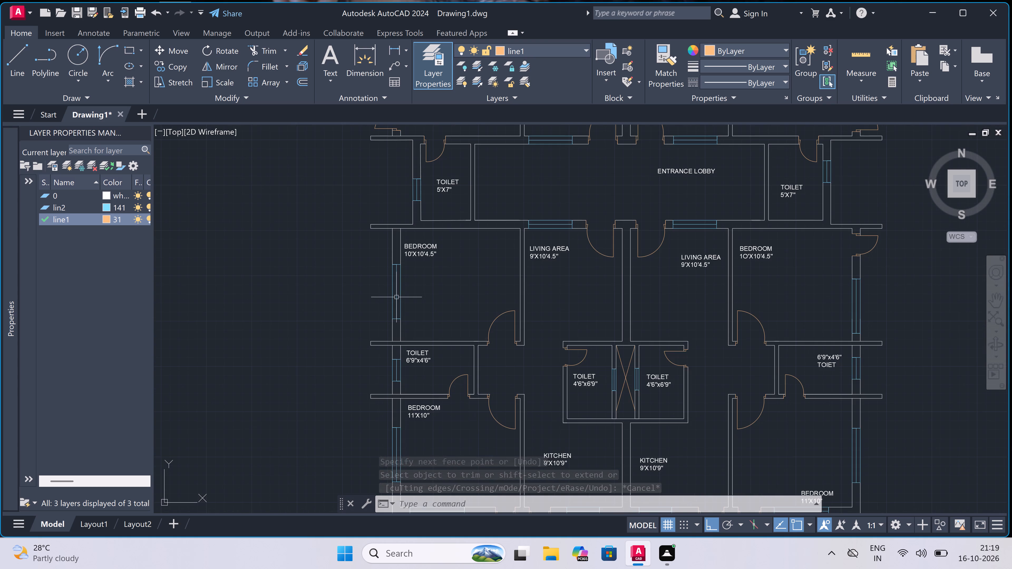
scroll(396, 297, down, 3)
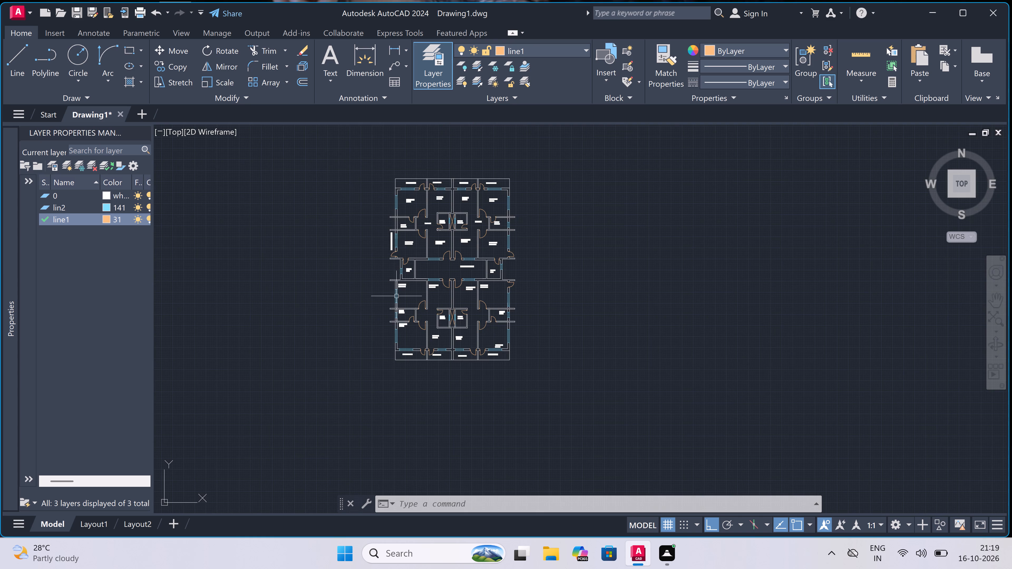
scroll(396, 296, up, 3)
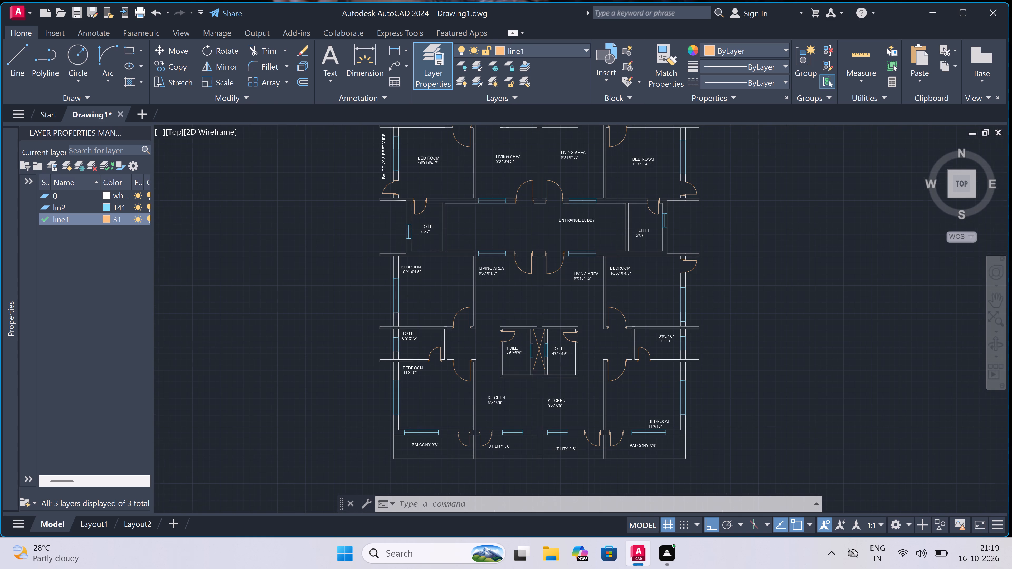
scroll(396, 296, up, 1)
scroll(396, 296, down, 2)
scroll(397, 292, up, 2)
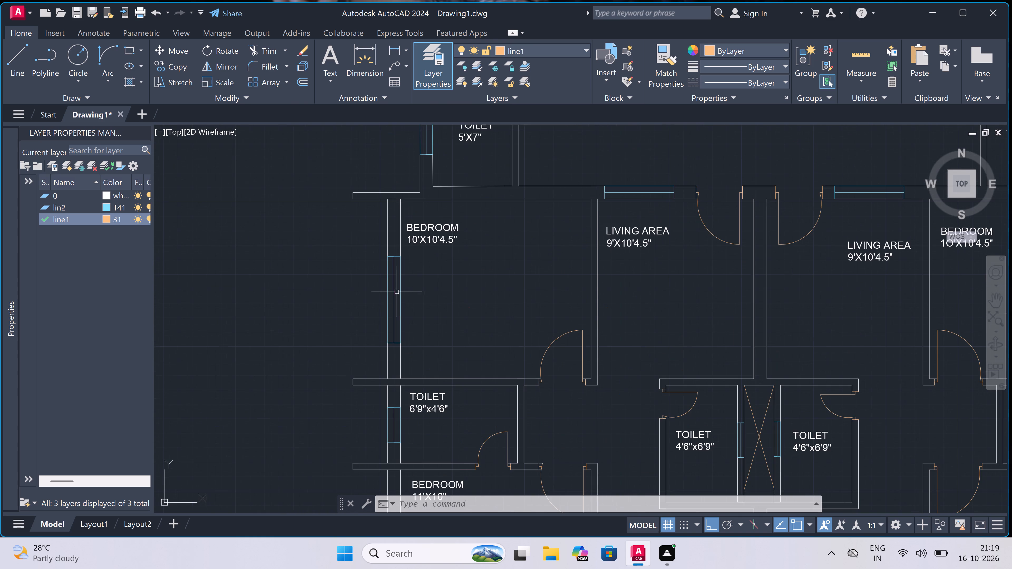
scroll(397, 273, up, 1)
click(408, 268)
click(358, 303)
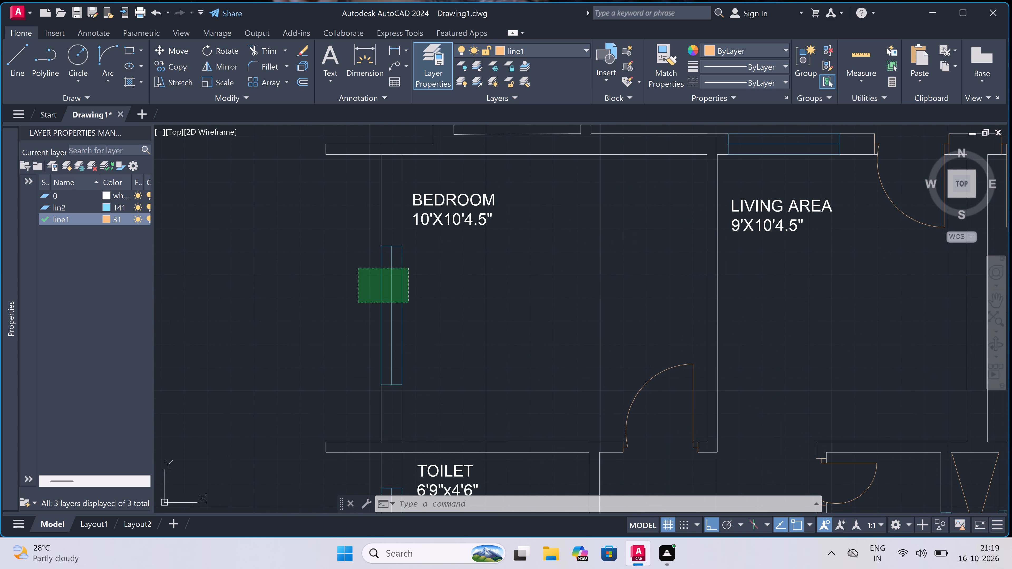
scroll(386, 250, up, 4)
click(411, 199)
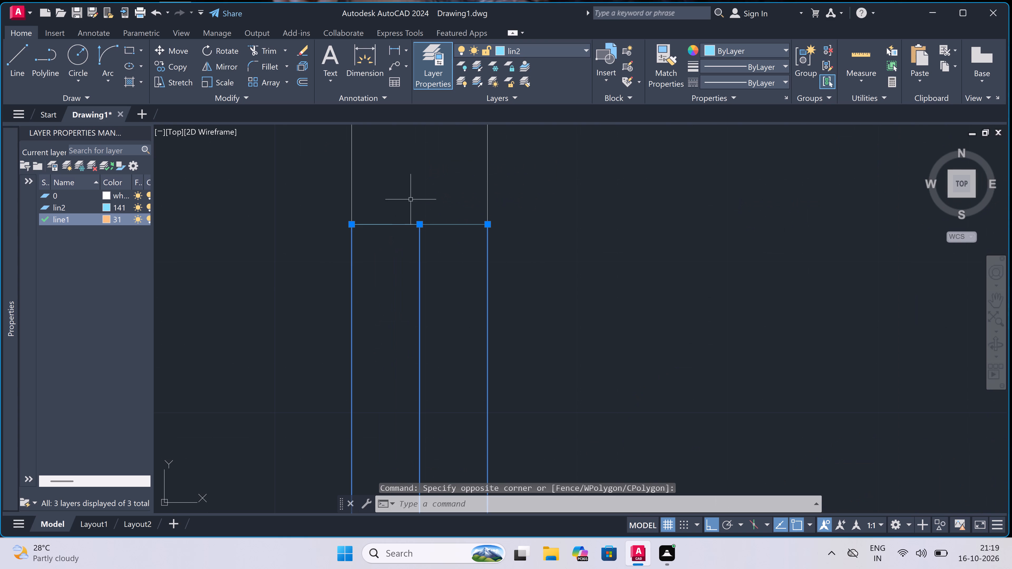
click(370, 262)
scroll(374, 259, down, 5)
scroll(381, 389, down, 3)
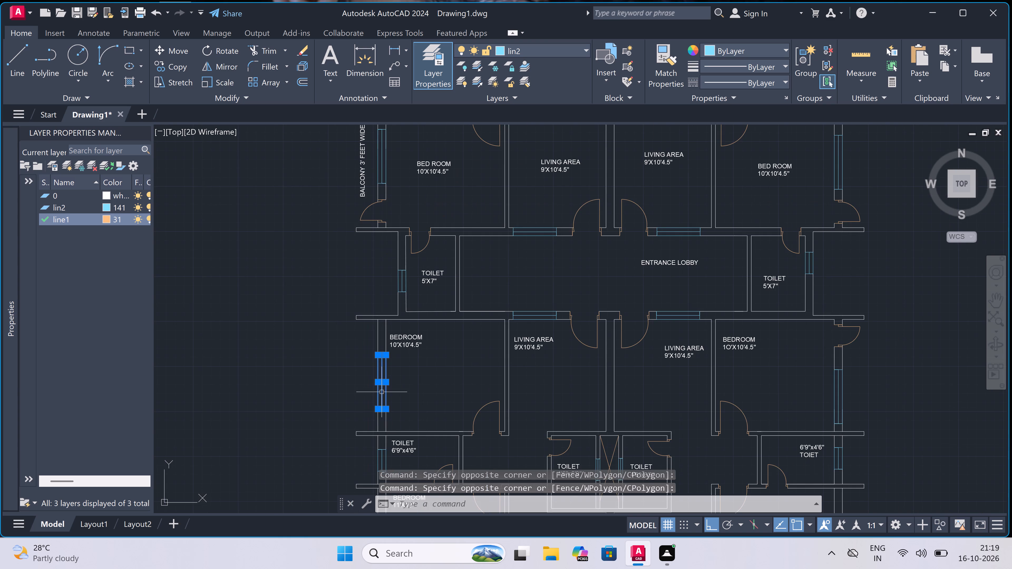
scroll(382, 425, up, 3)
scroll(377, 359, up, 4)
click(377, 350)
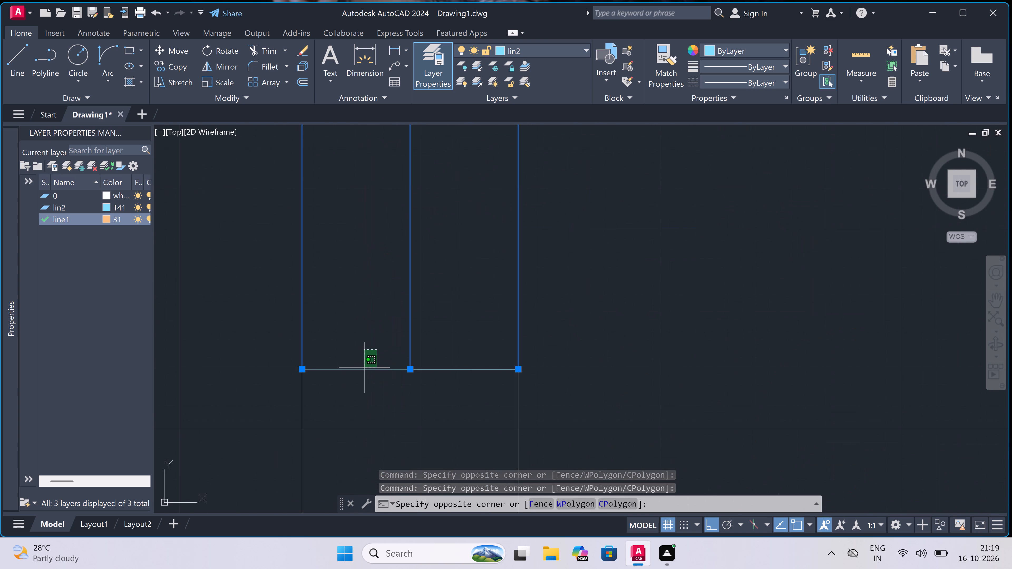
click(348, 390)
scroll(349, 388, down, 4)
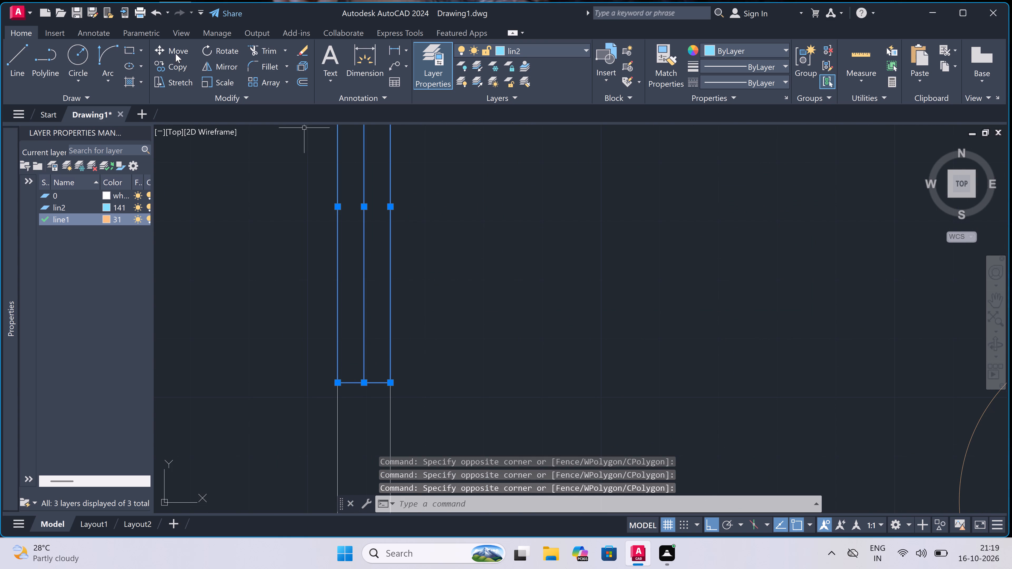
click(177, 51)
scroll(383, 139, down, 3)
scroll(389, 220, up, 1)
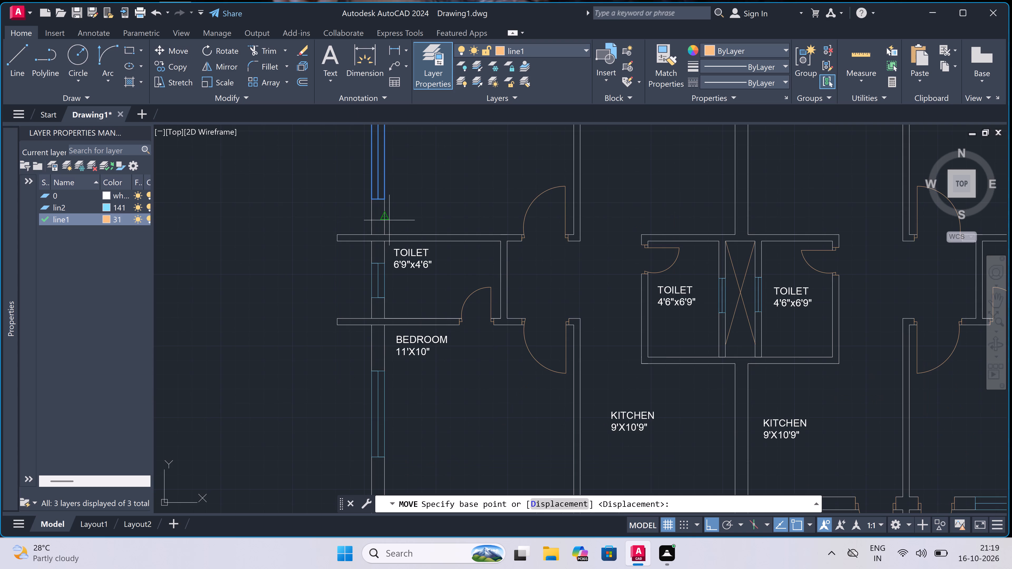
scroll(381, 200, up, 2)
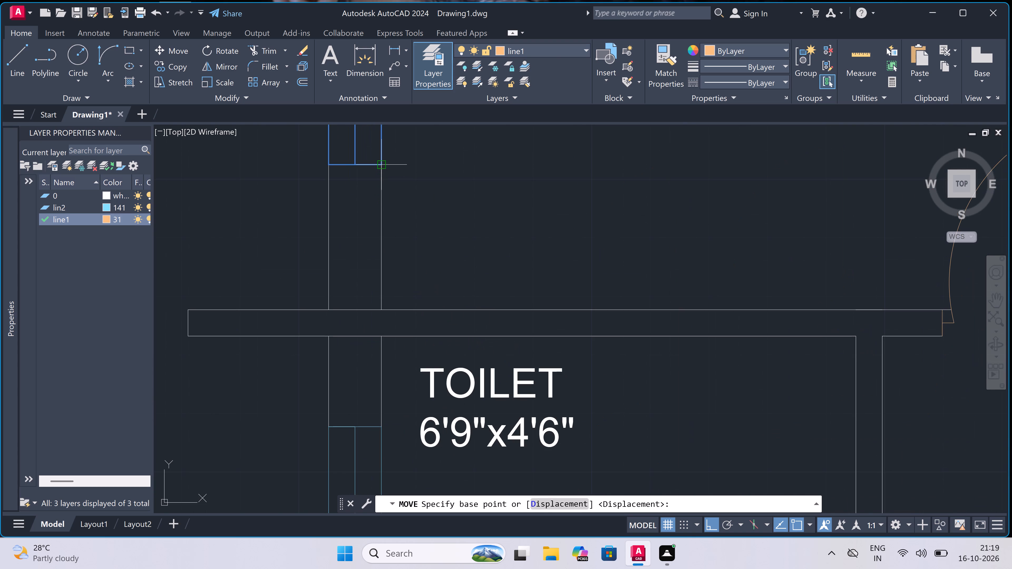
click(381, 163)
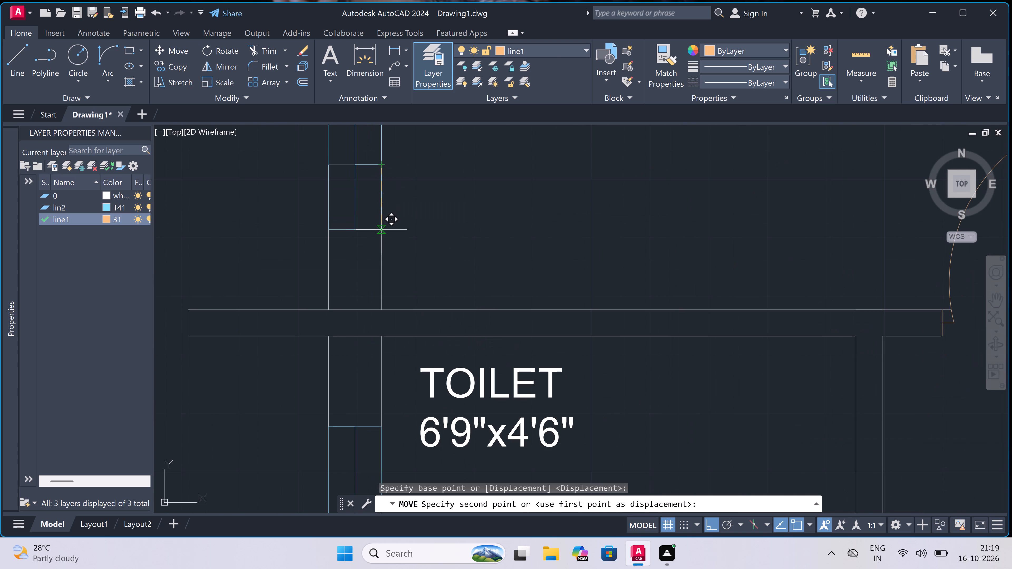
click(382, 239)
Delete the leftover short line crossing the shifted bedroom window near its south end.
scroll(382, 238, down, 3)
scroll(375, 214, up, 4)
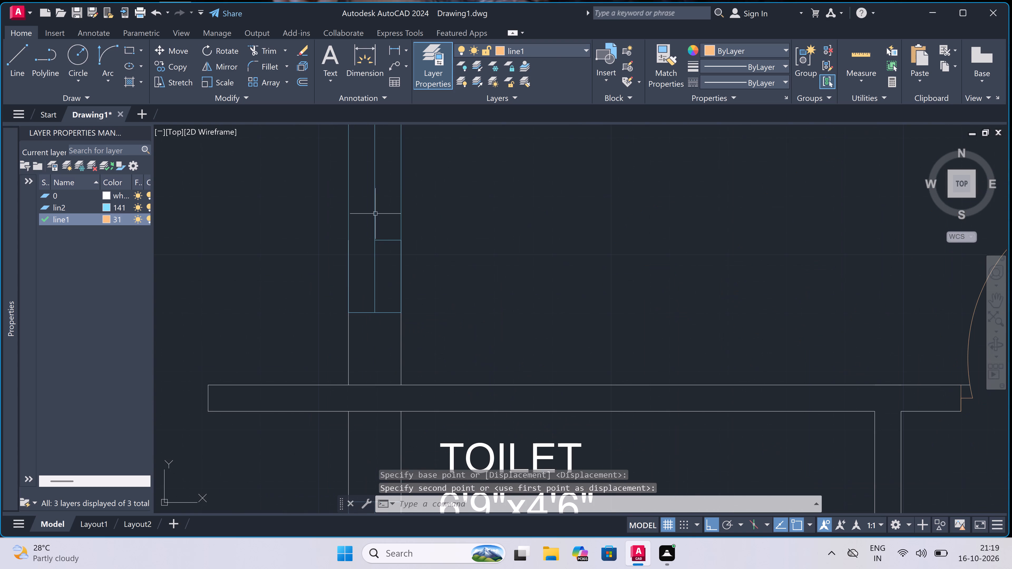
click(387, 241)
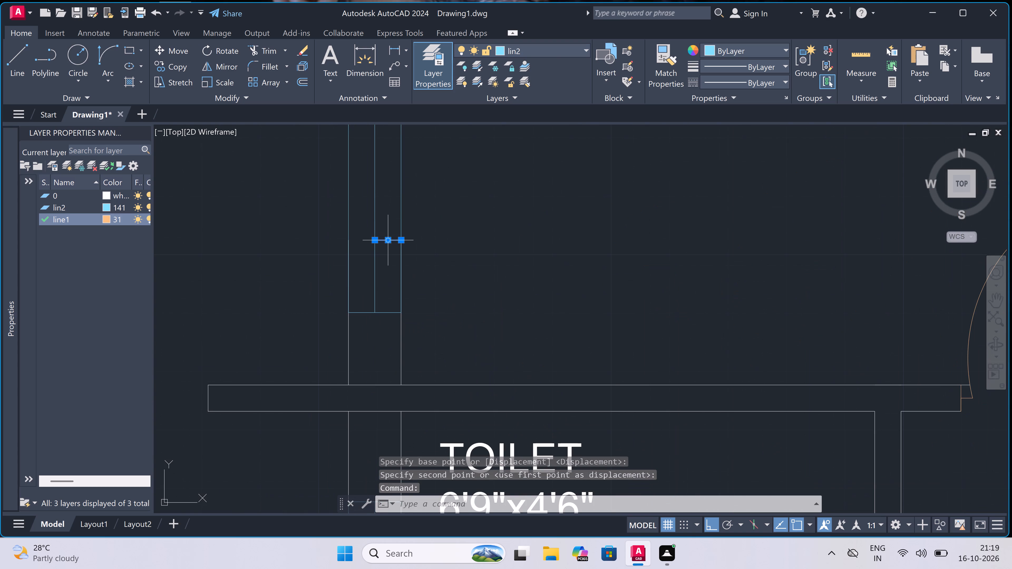
key(Delete)
scroll(387, 242, down, 6)
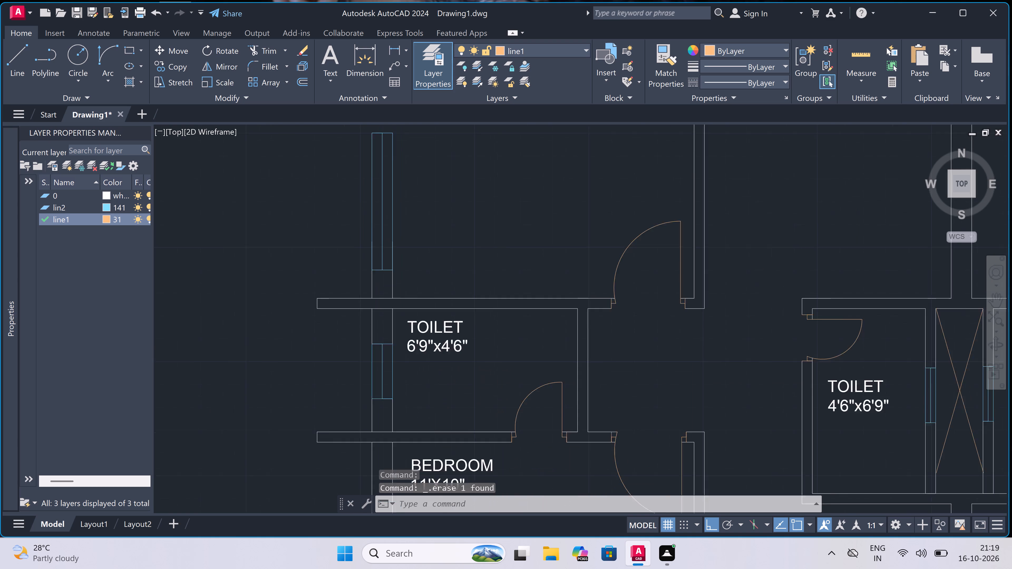
Extend both west wall lines of the bedroom south to the top of the shifted window.
scroll(374, 176, up, 3)
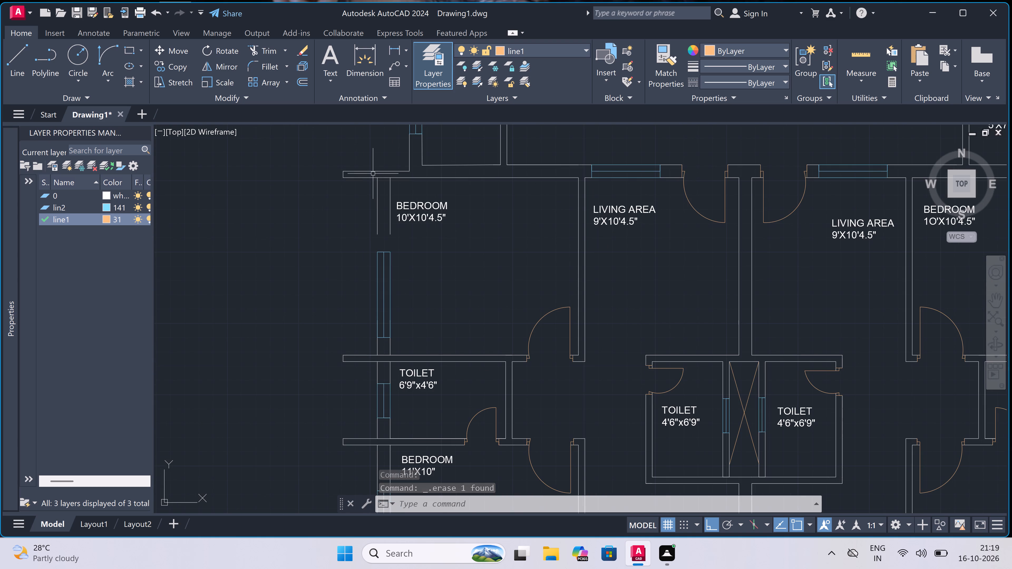
text(ex)
key(space)
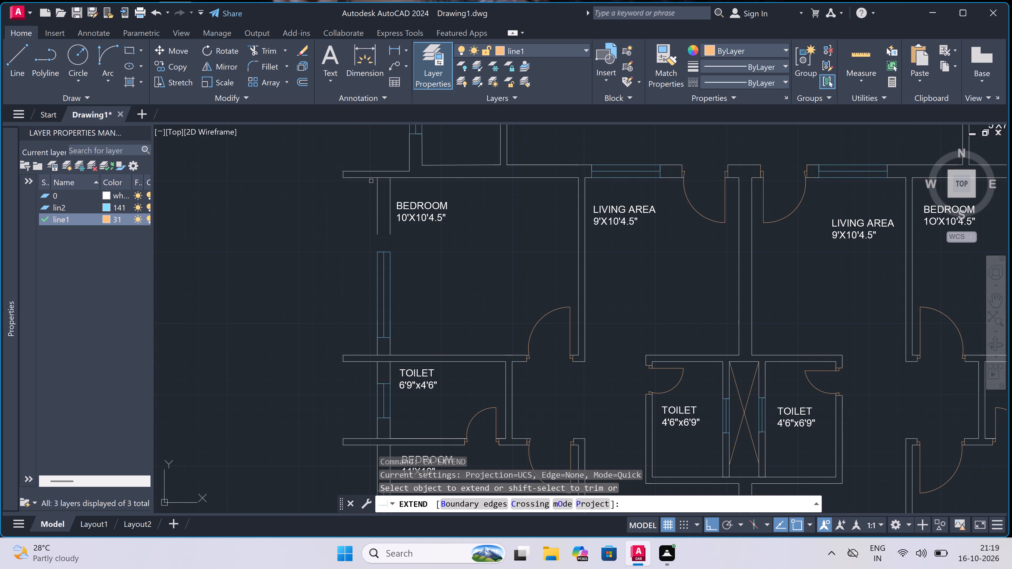
click(364, 211)
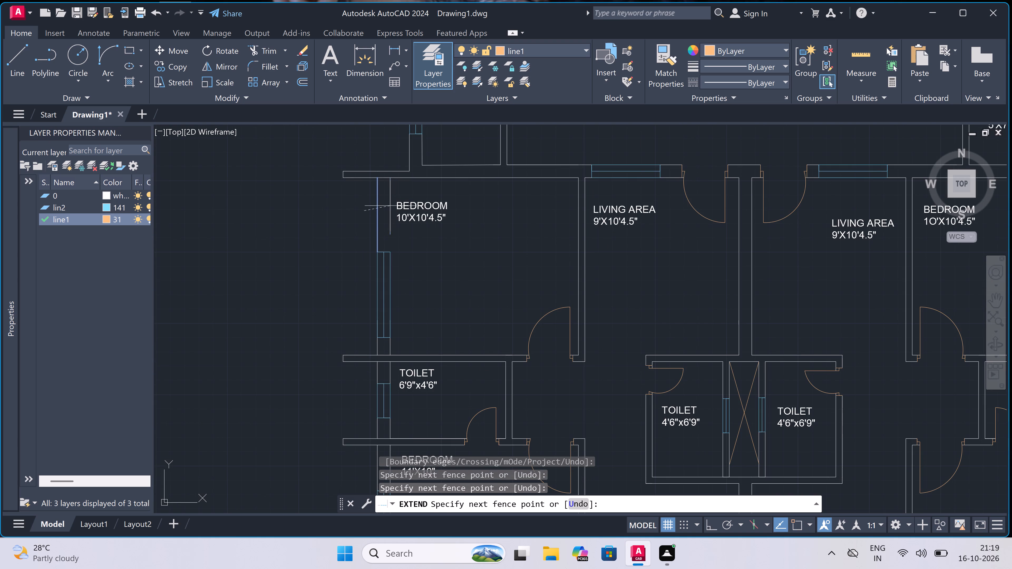
double_click(392, 220)
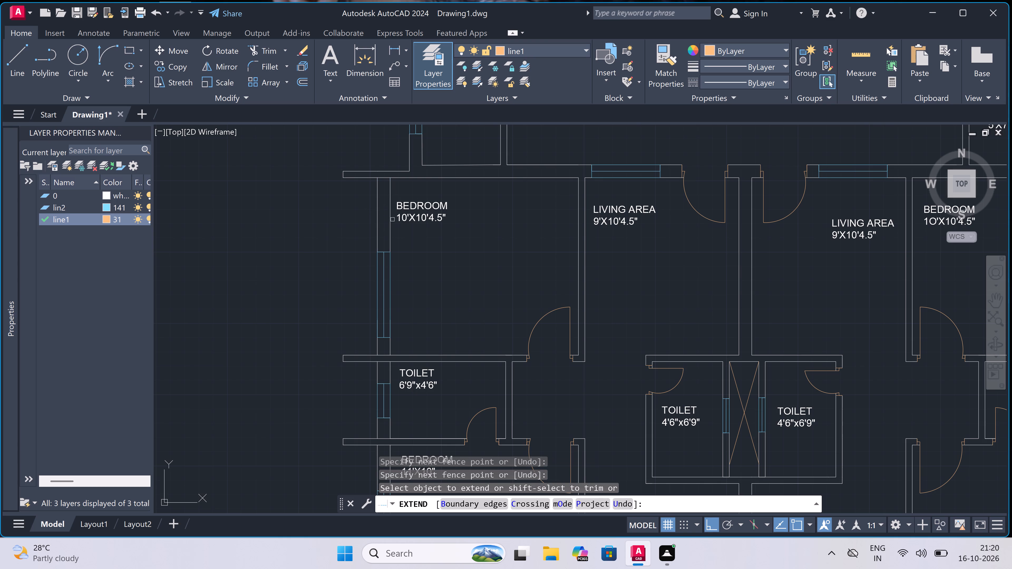
key(Escape)
Draw the balcony door's north jamb across the west wall, a 2" stop south from its midpoint, and a 2' leaf running west.
text(l)
key(space)
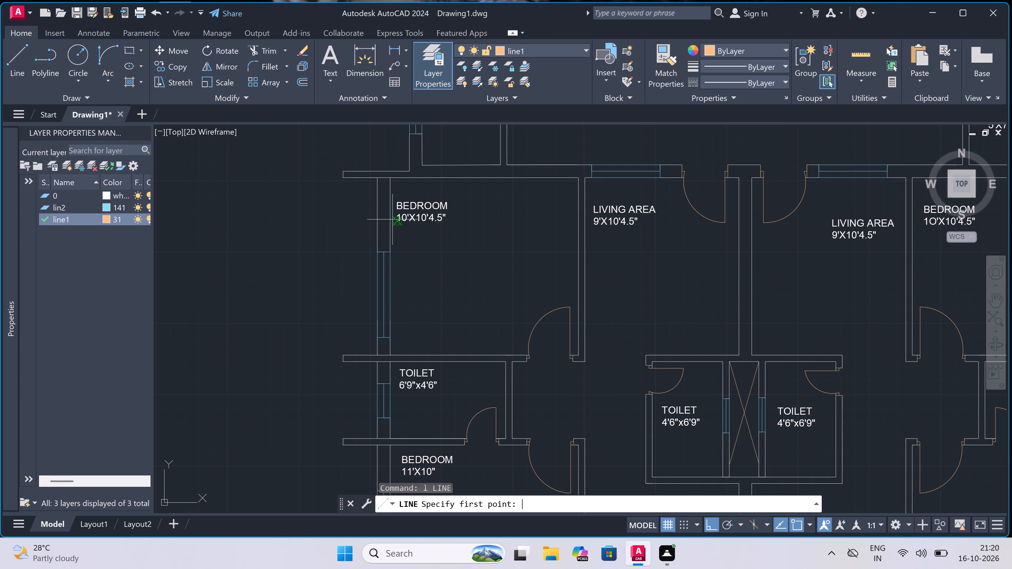
scroll(375, 155, up, 3)
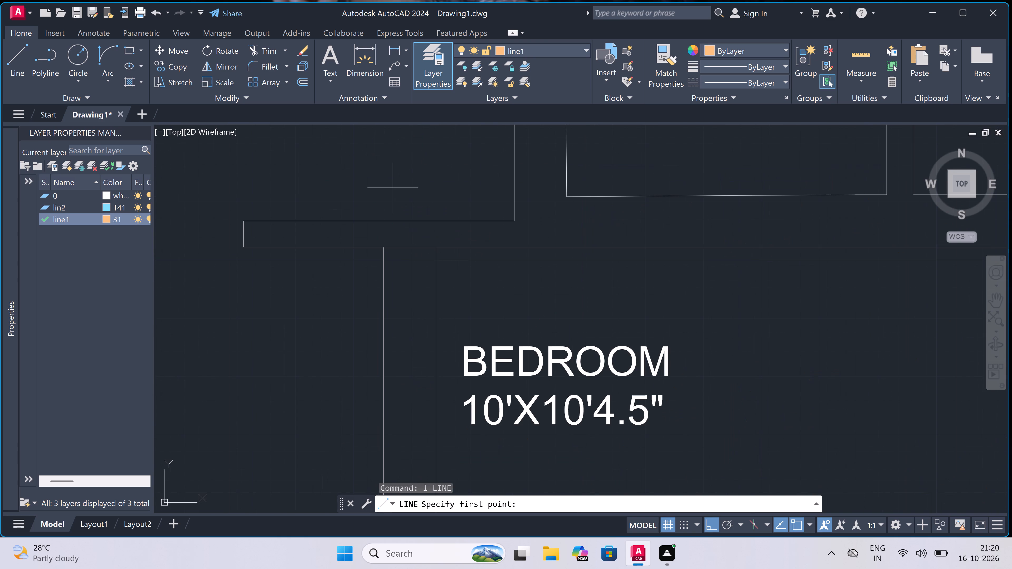
click(390, 284)
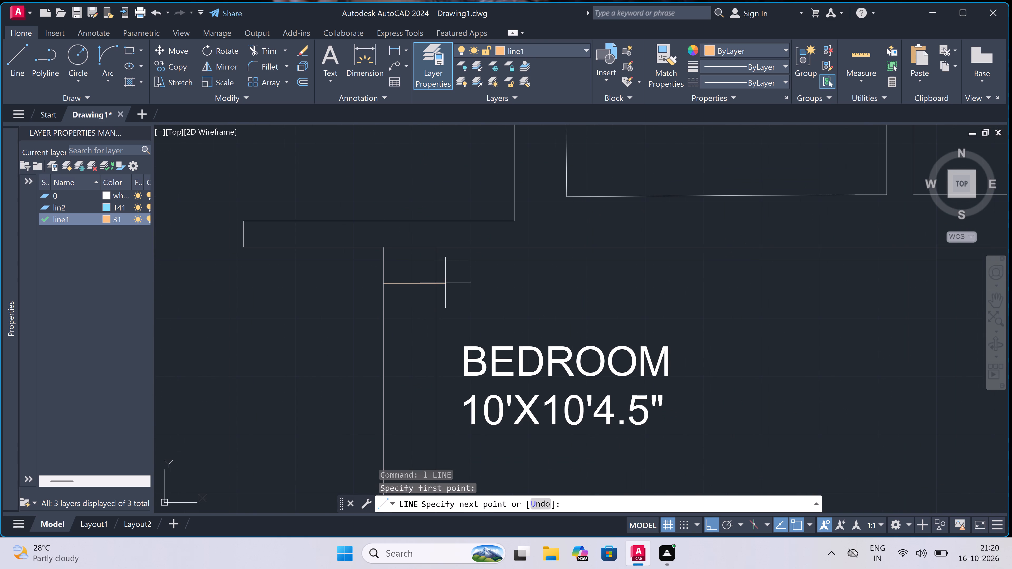
click(429, 287)
click(444, 286)
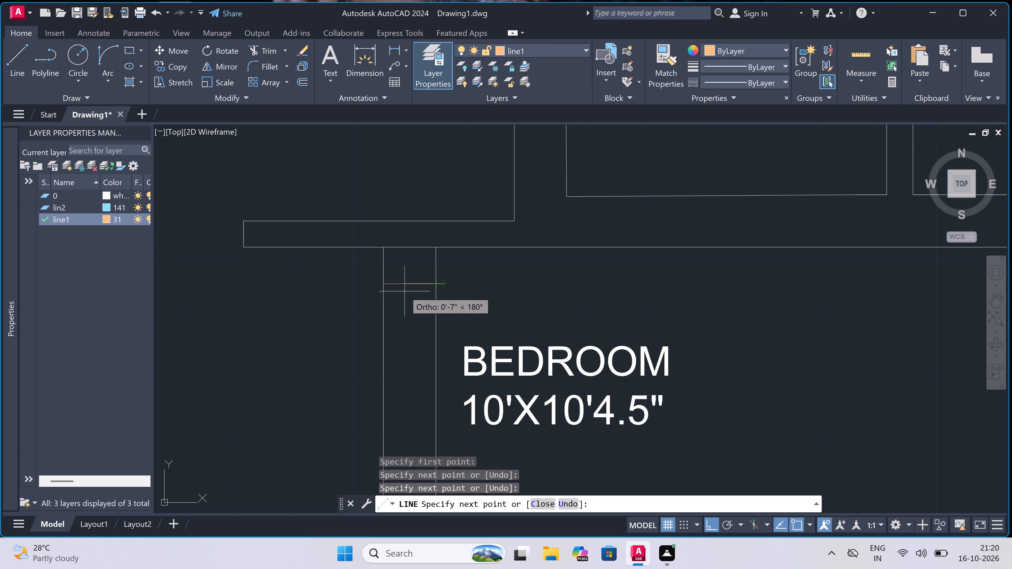
key(ctrl+z)
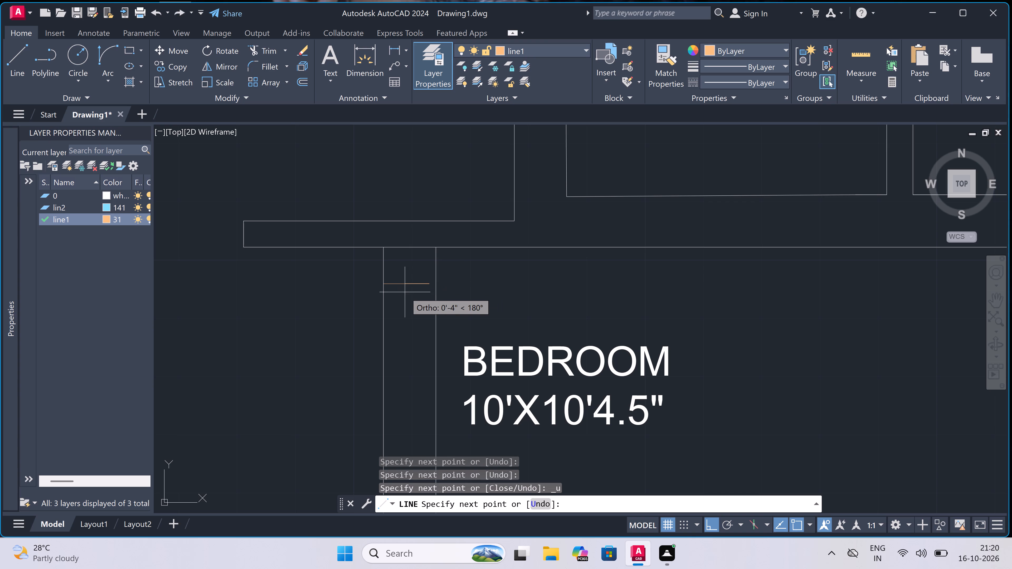
key(ctrl+z)
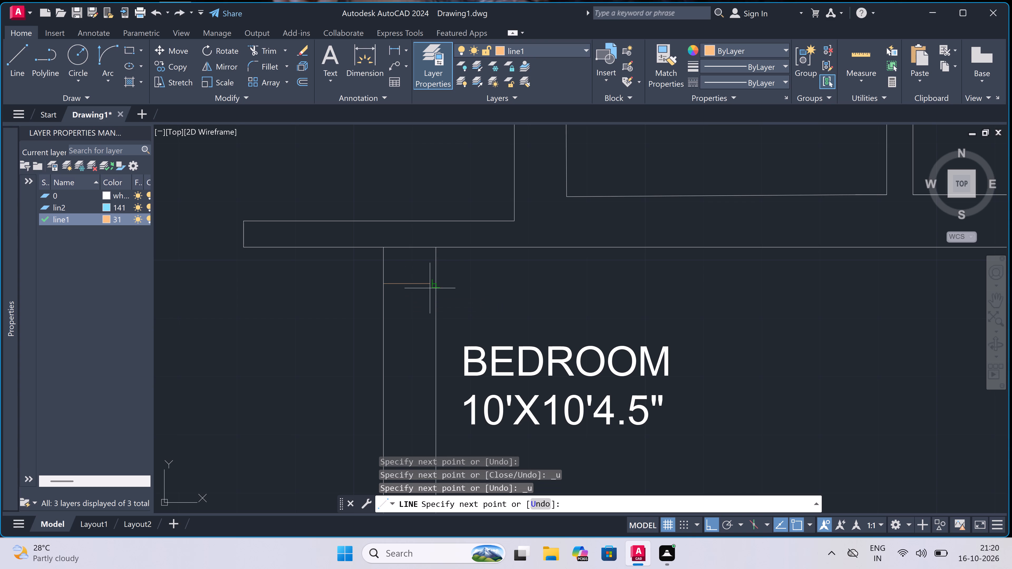
double_click(434, 284)
click(411, 284)
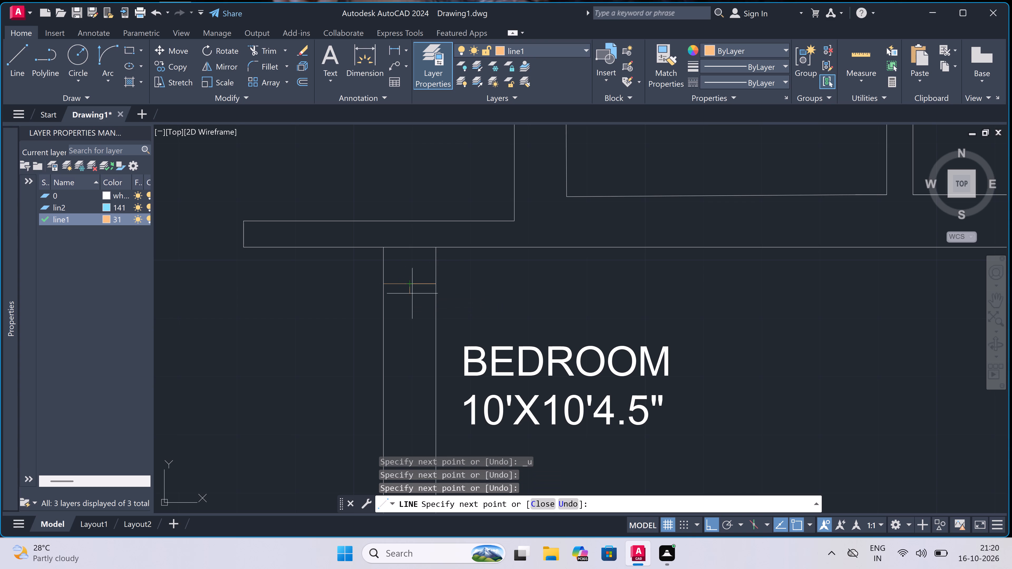
text(2")
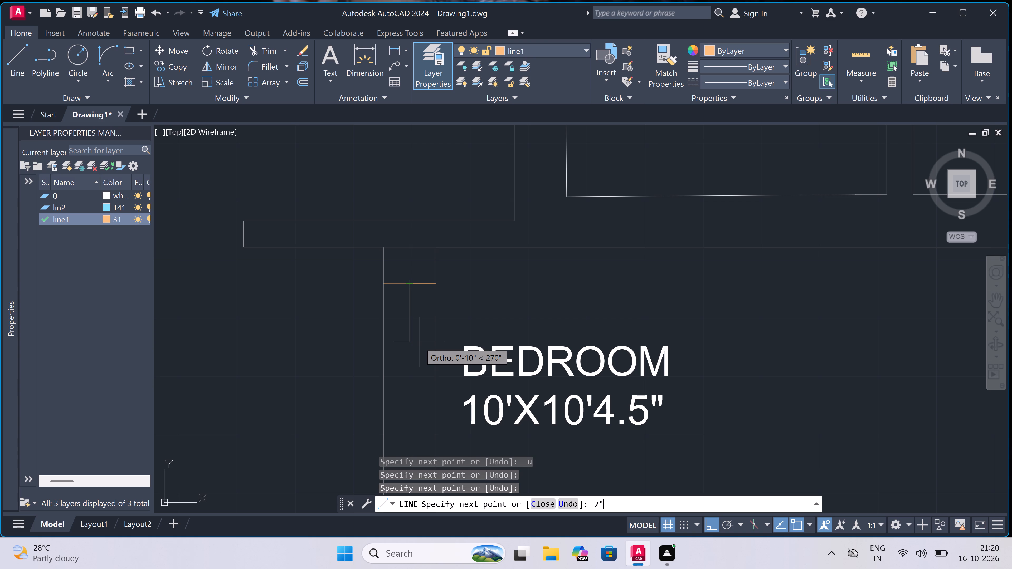
key(space)
text(2')
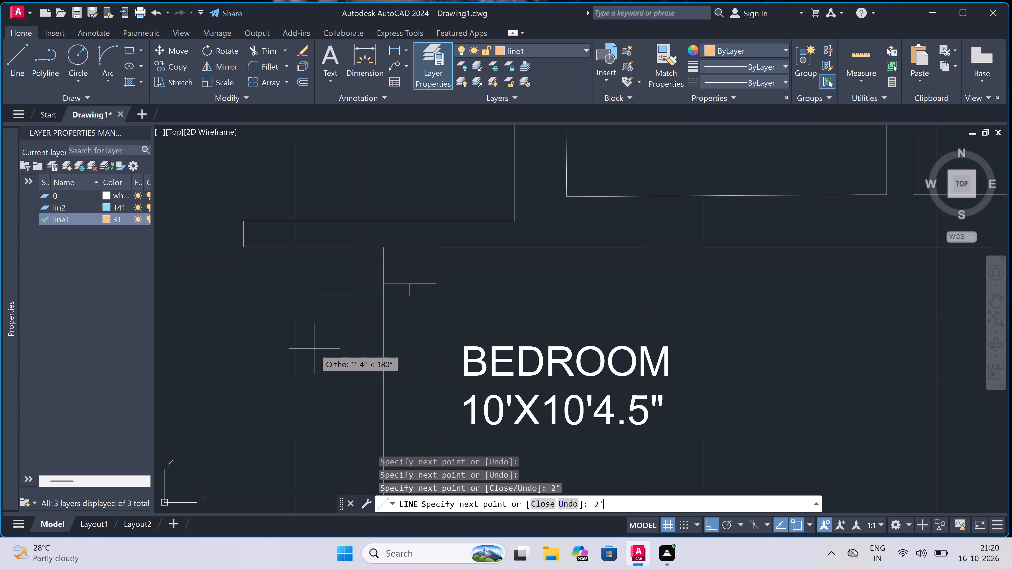
key(space)
key(Escape)
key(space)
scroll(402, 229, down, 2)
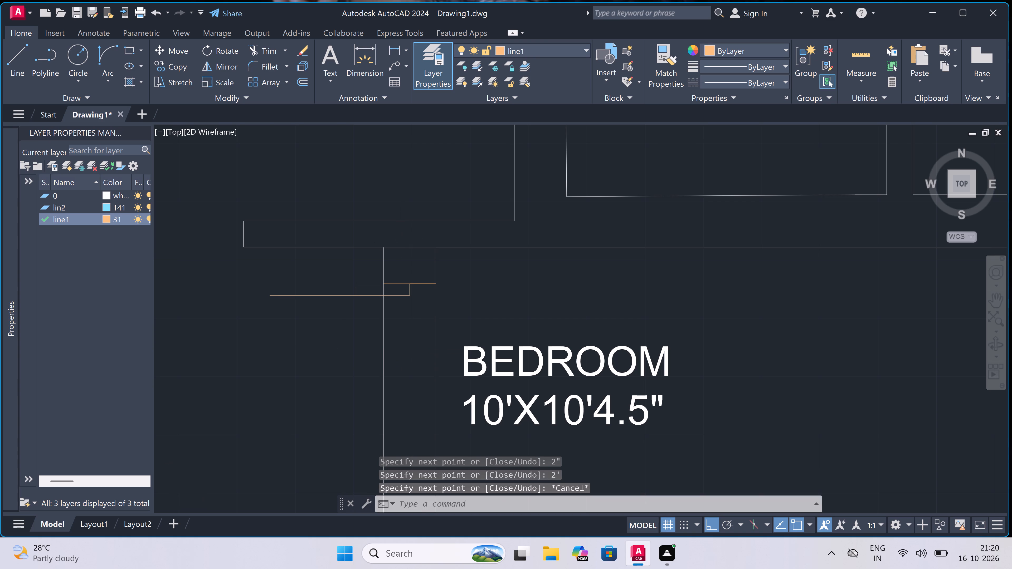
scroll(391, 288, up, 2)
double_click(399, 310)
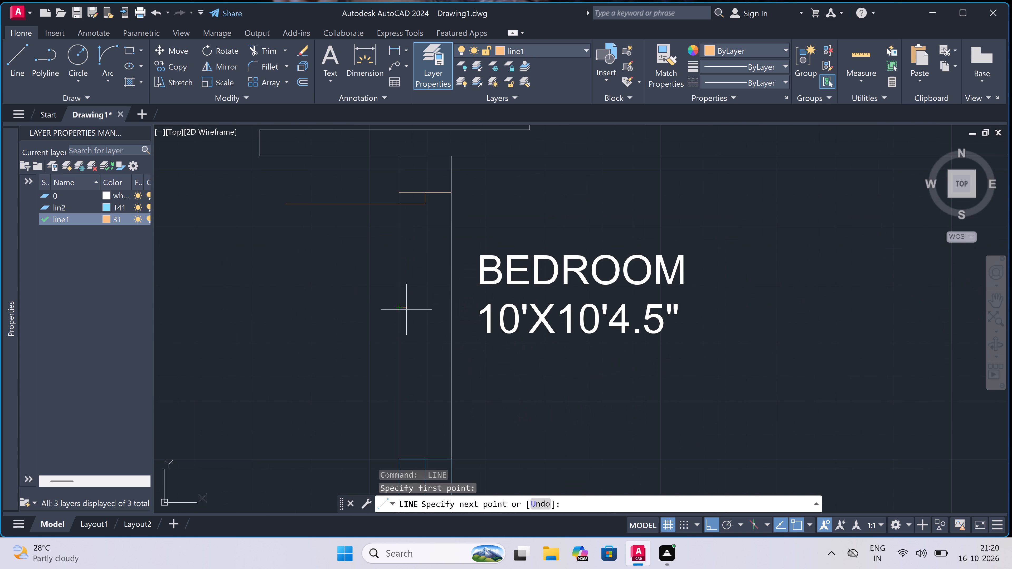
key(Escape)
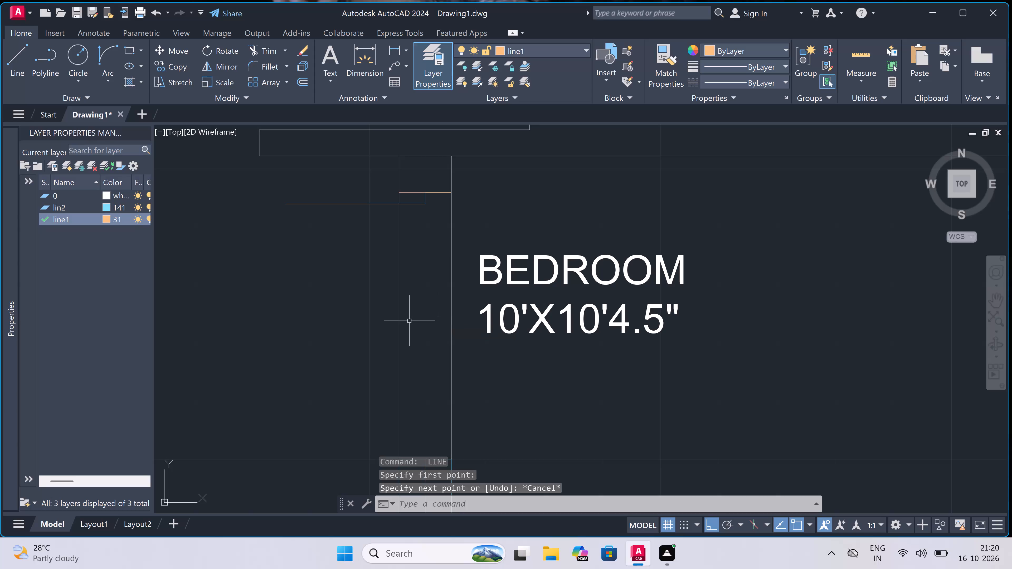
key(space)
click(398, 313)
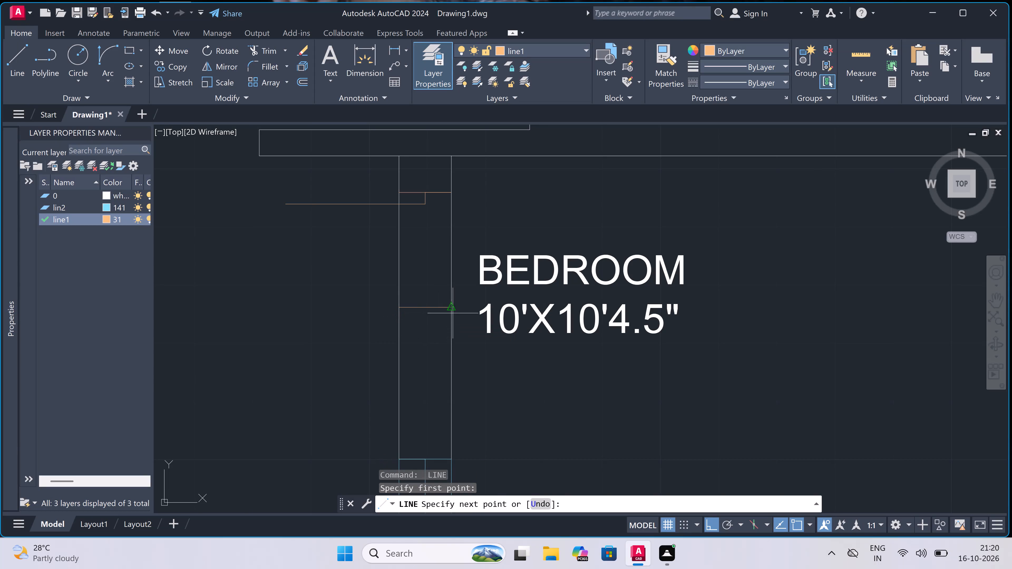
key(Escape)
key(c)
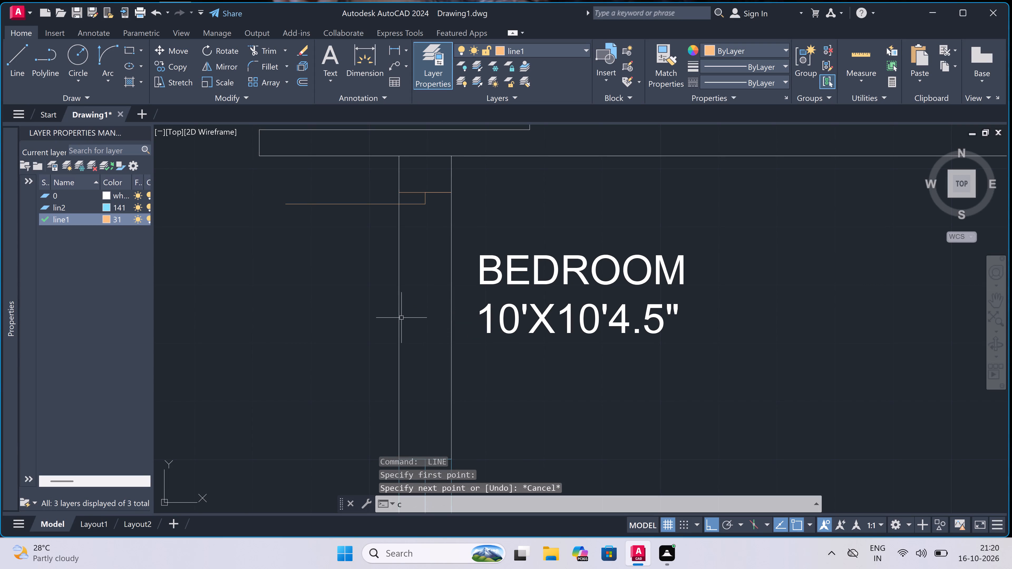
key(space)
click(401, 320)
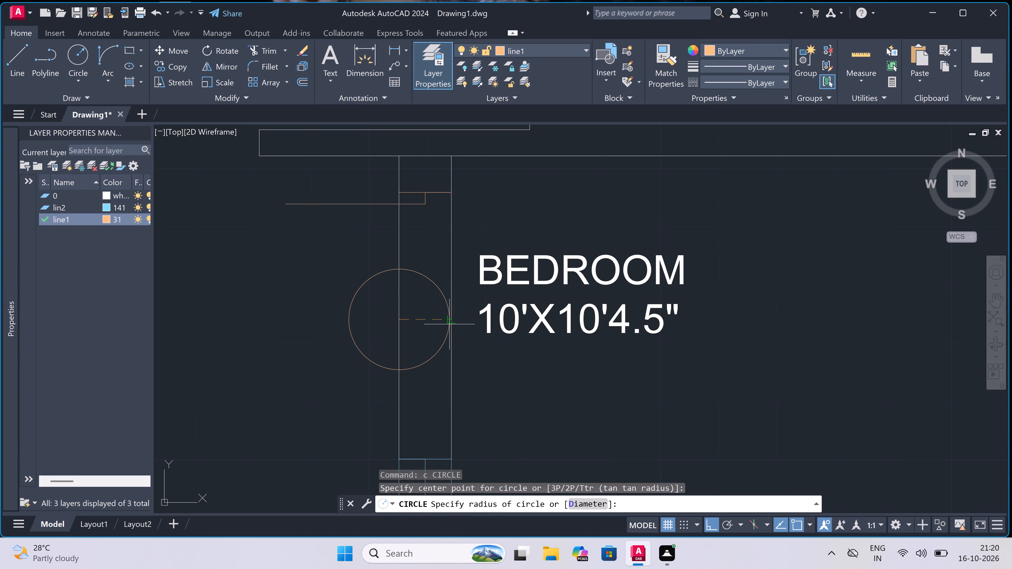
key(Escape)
Draw the balcony door's south jamb across the bedroom's west wall, with a 2" stop running north from its midpoint.
key(l)
key(space)
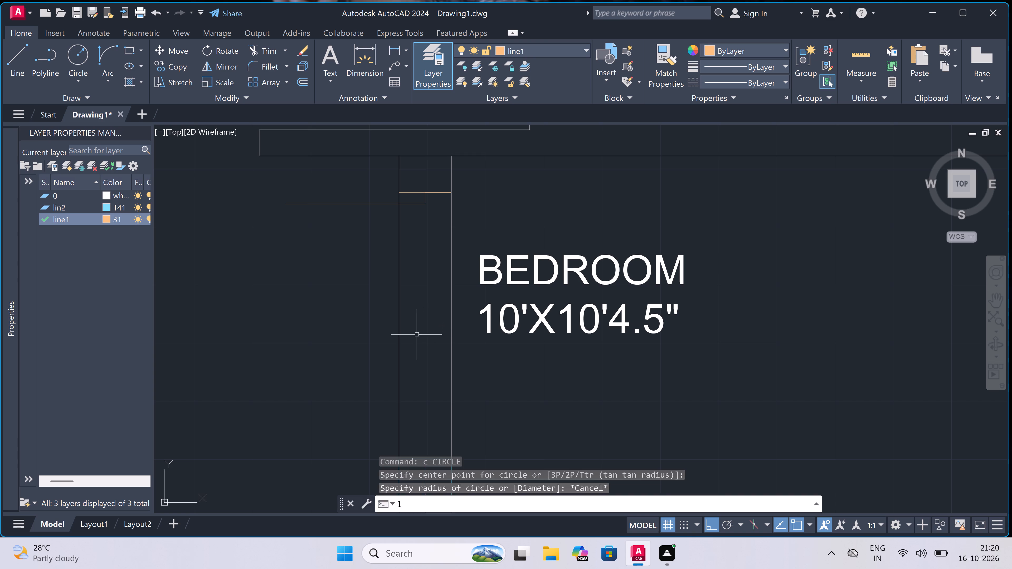
click(396, 326)
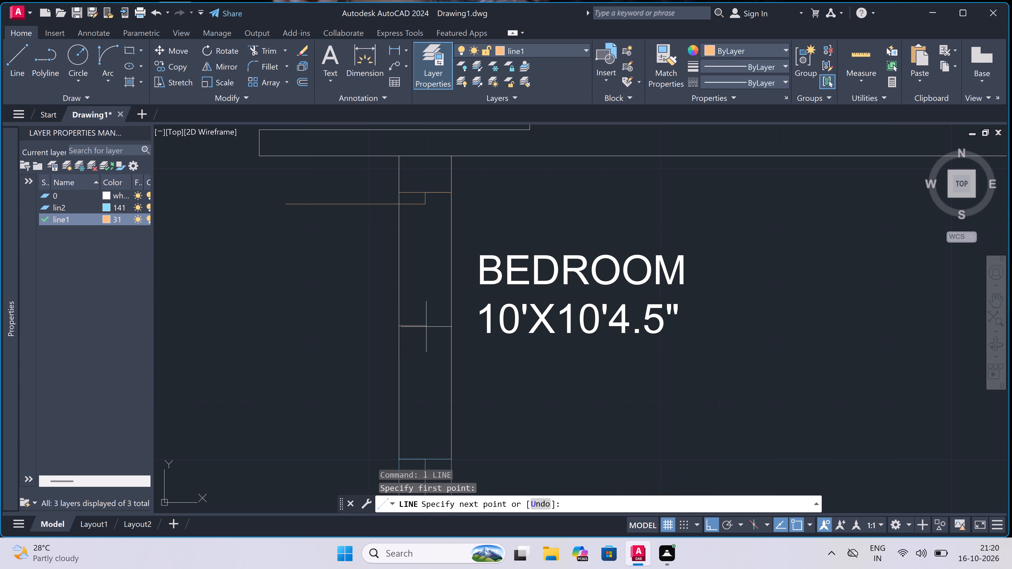
click(451, 327)
click(427, 326)
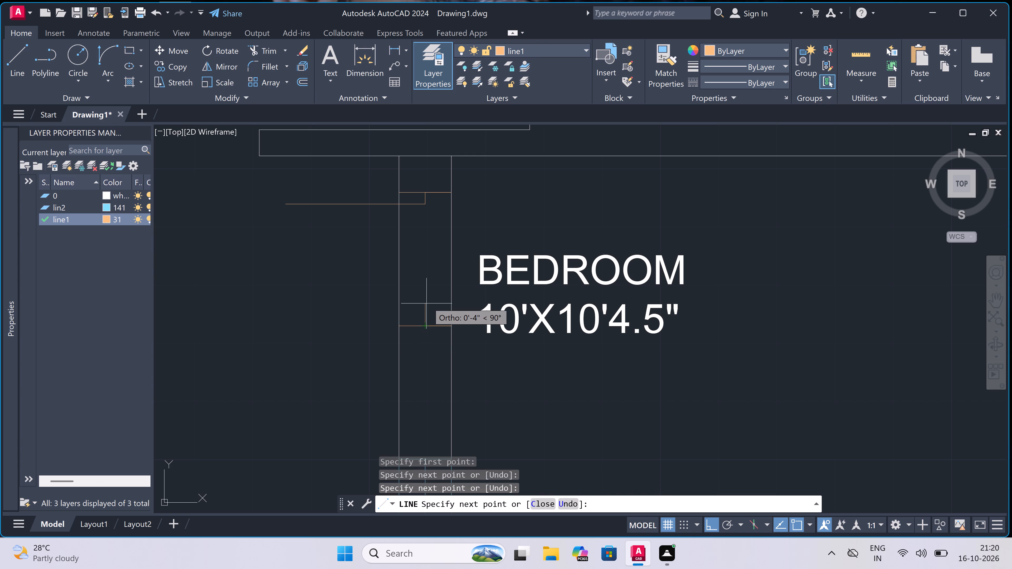
text(2")
key(space)
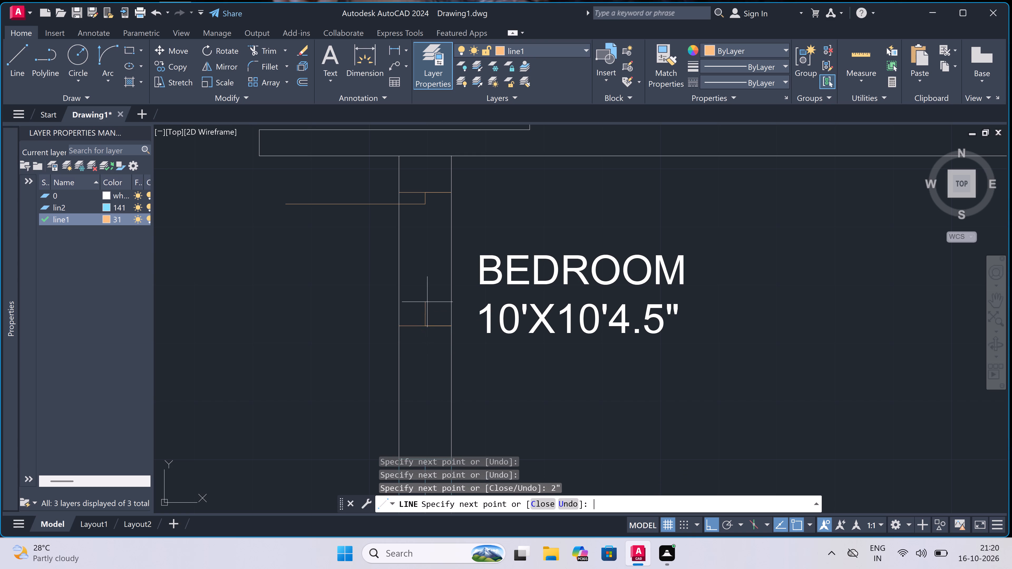
key(Escape)
Draw the balcony door's swing arc from the leaf's west end to the tip of the south jamb's stop.
double_click(111, 50)
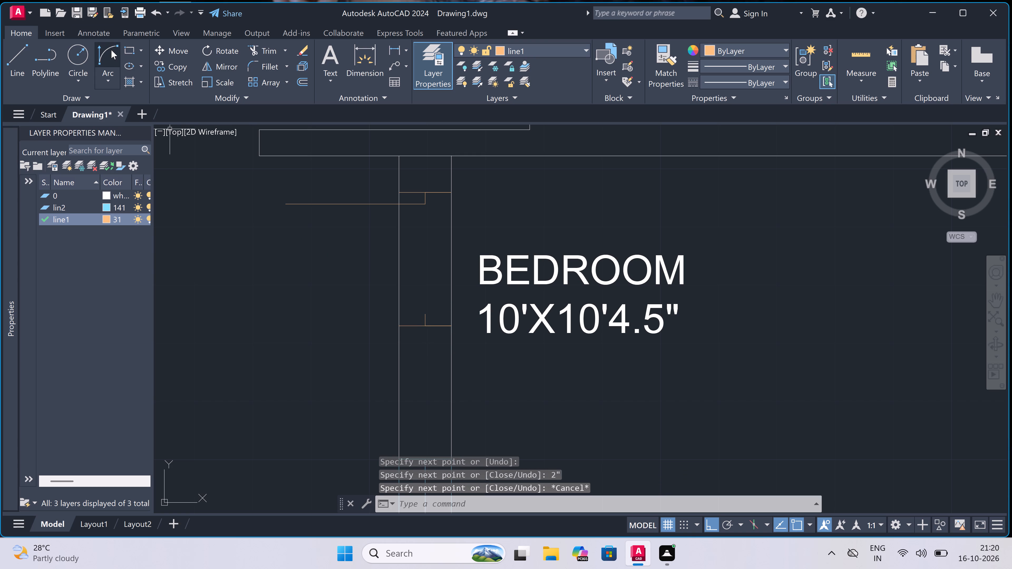
click(286, 206)
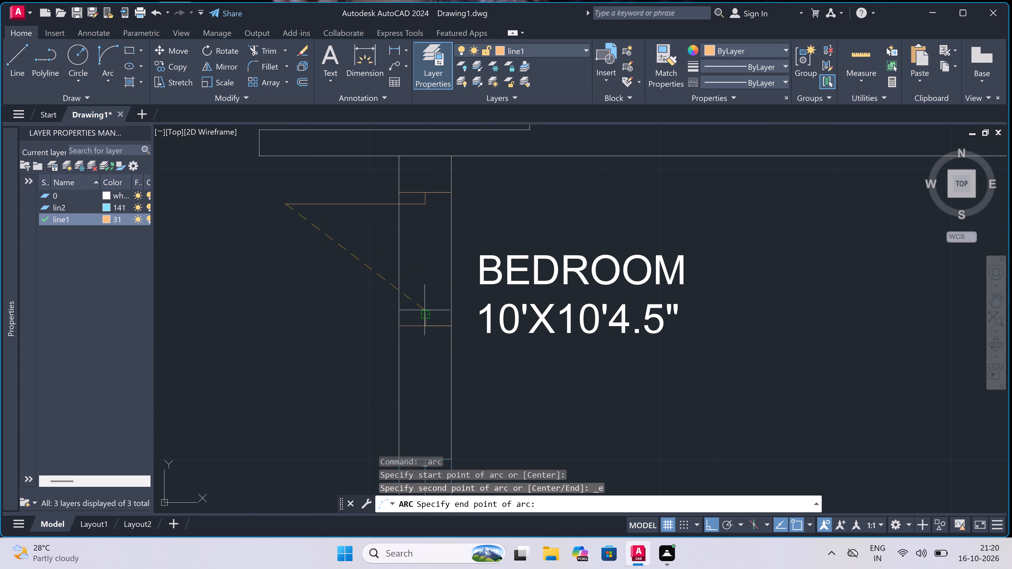
click(425, 311)
click(349, 330)
Trim both west wall lines between the two jambs to open the balcony doorway.
key(t)
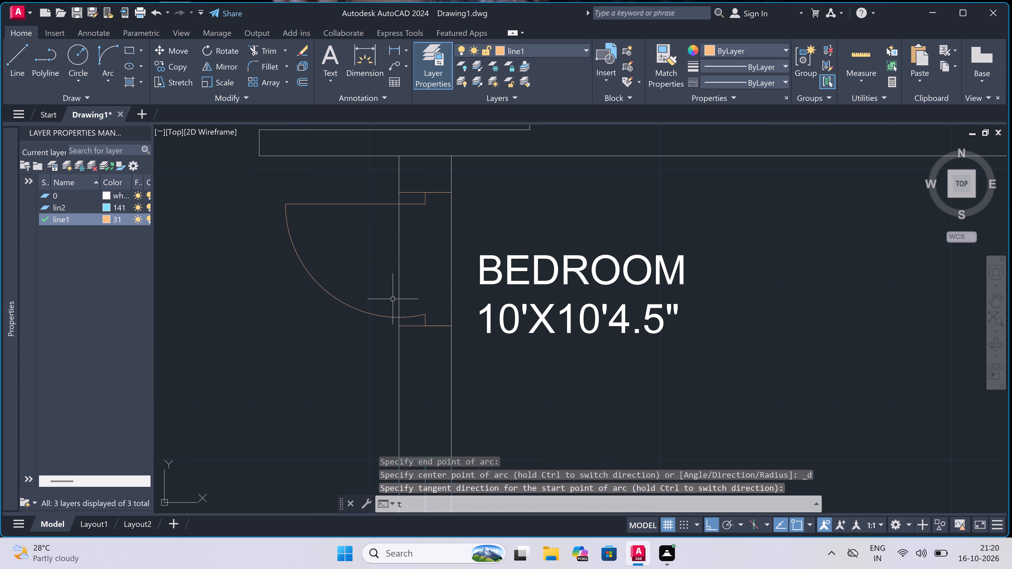
key(r)
key(space)
click(380, 263)
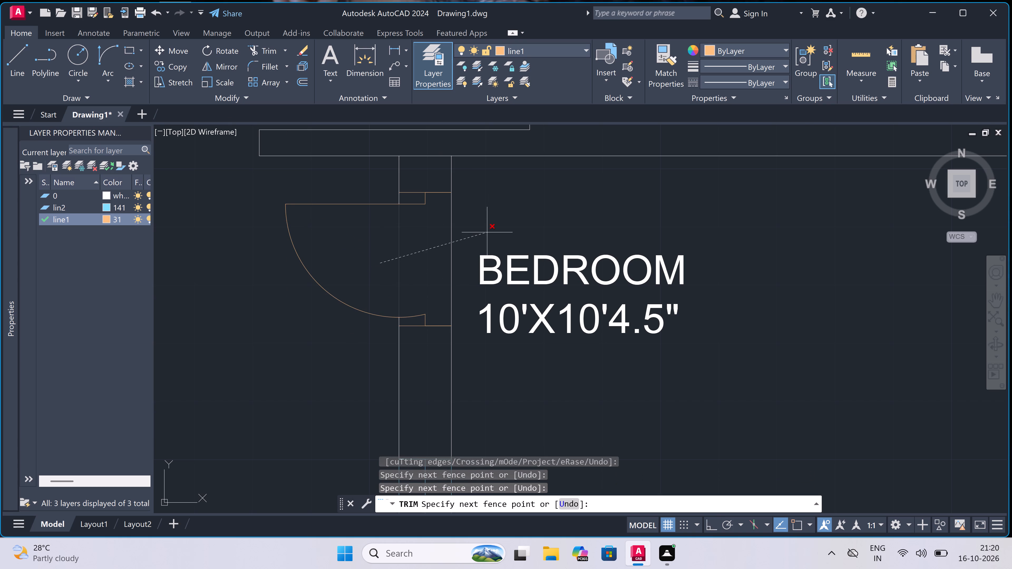
click(488, 231)
key(Escape)
Trim the wall line crossing the junction between the short west wall stub and the horizontal wall north of this bedroom.
scroll(415, 243, down, 3)
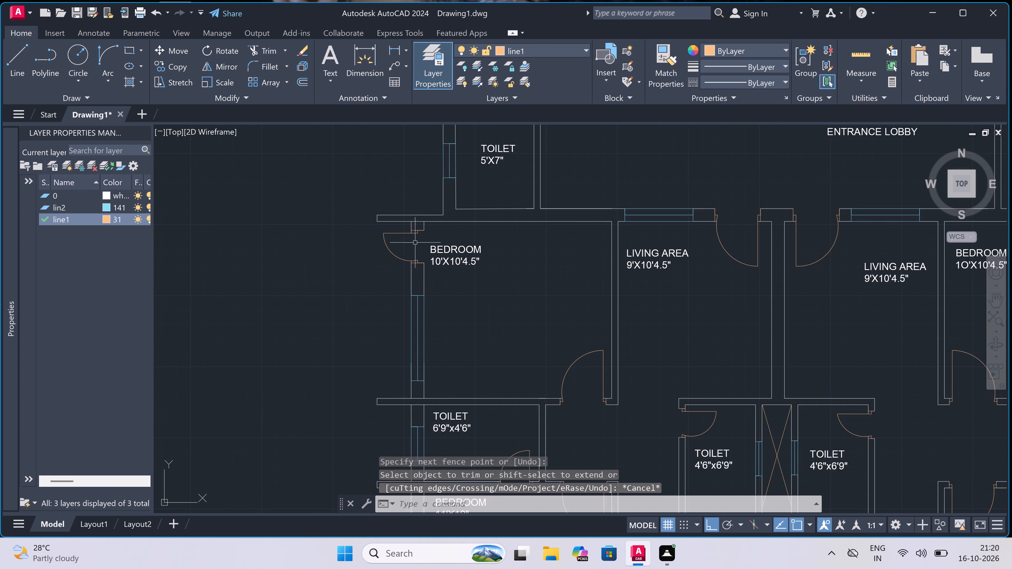
scroll(414, 220, up, 2)
key(space)
click(418, 228)
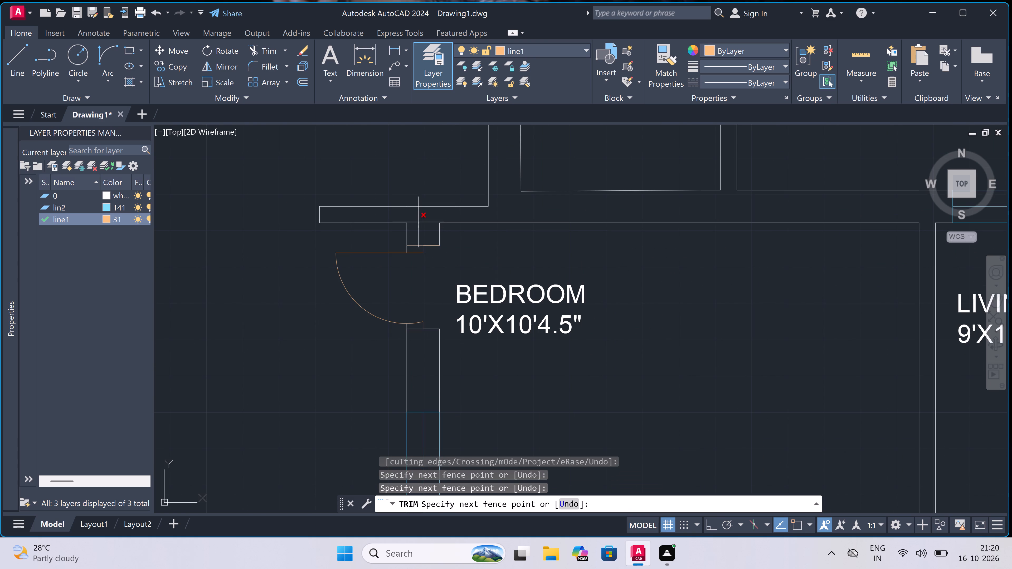
click(418, 219)
Trim the wall line crossing the west wall stub's junction with the horizontal wall south of the BED ROOM north of the lobby.
scroll(423, 243, down, 4)
scroll(417, 171, up, 4)
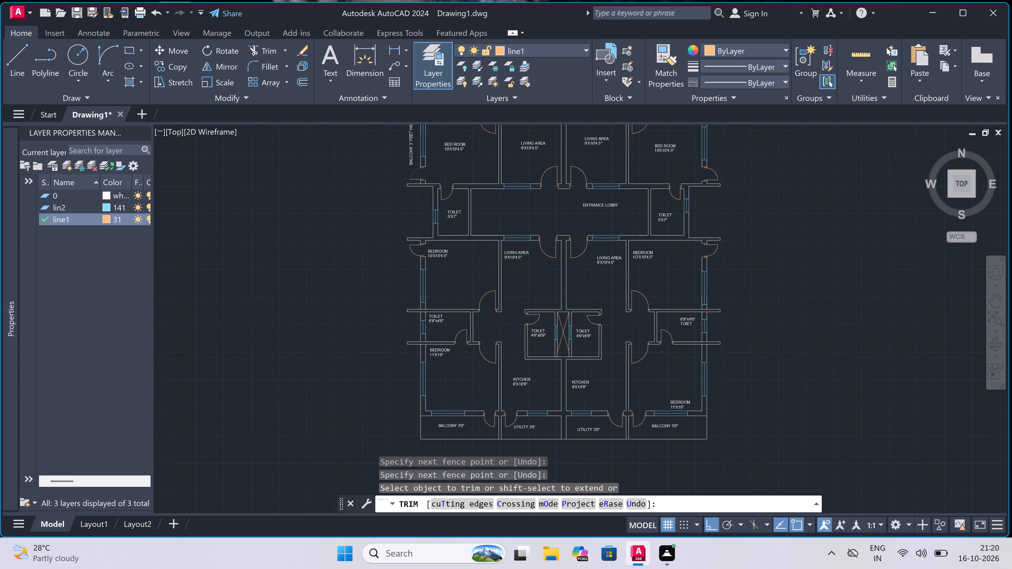
scroll(448, 238, up, 2)
click(449, 240)
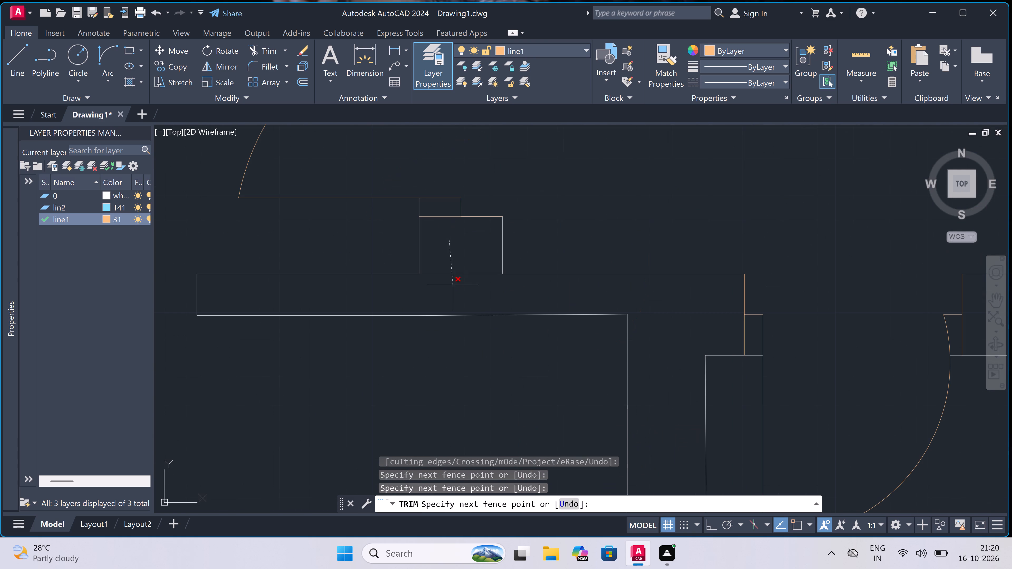
click(453, 285)
scroll(453, 285, down, 4)
scroll(442, 243, up, 2)
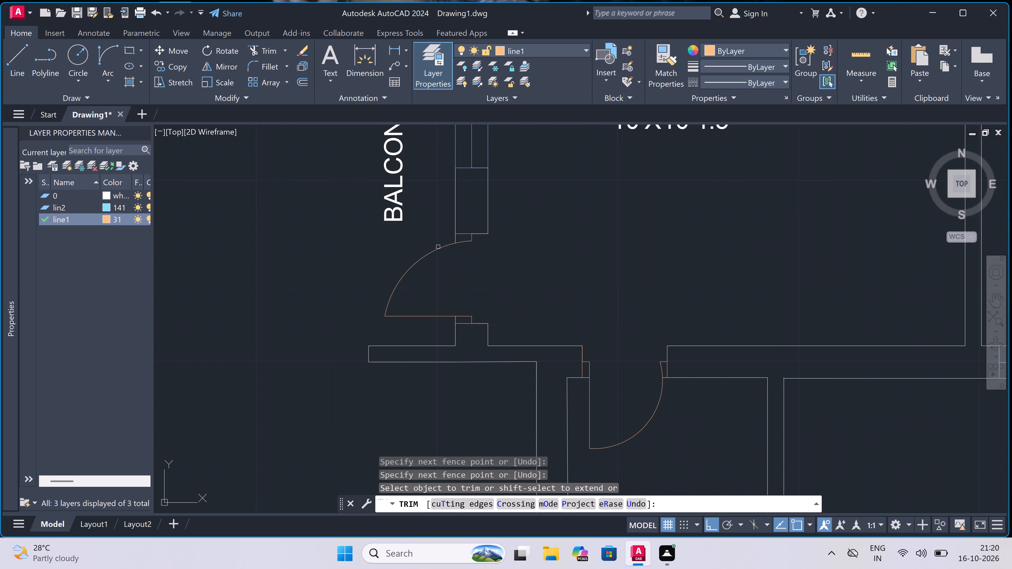
key(Escape)
Delete the west balcony door's swing arc at the BED ROOM north of the lobby and redraw it from leaf end to north stop.
click(432, 253)
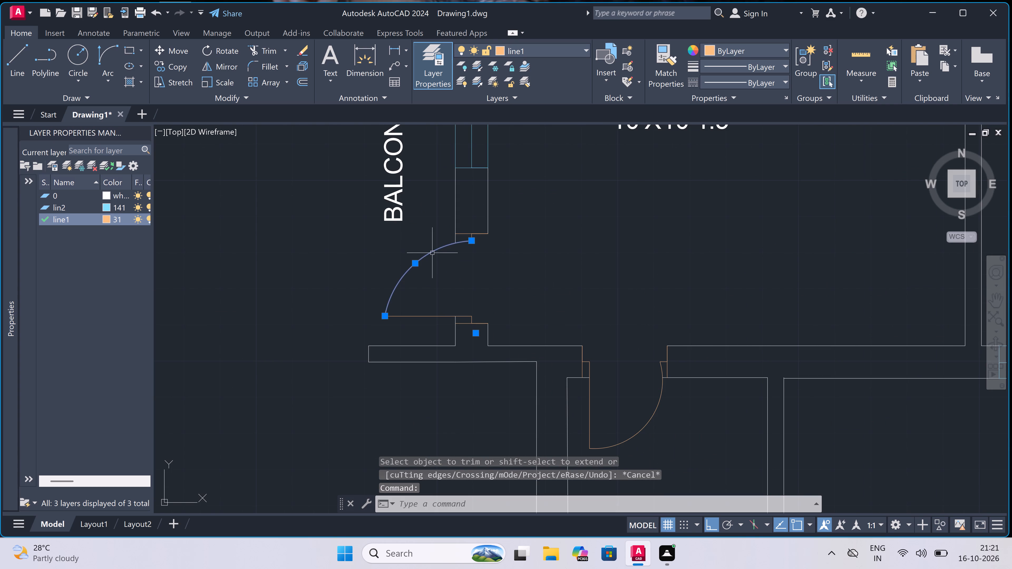
key(Delete)
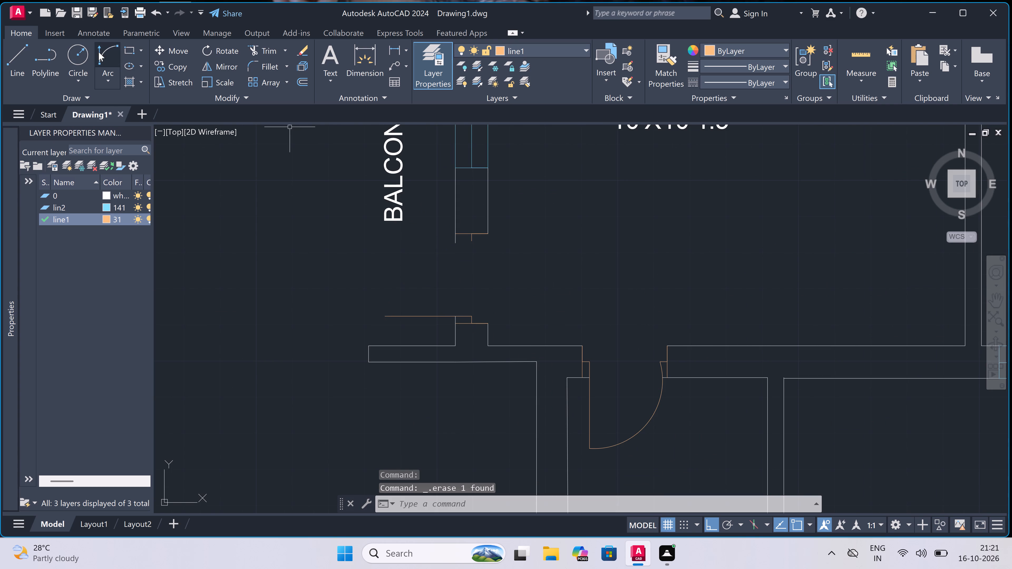
click(109, 52)
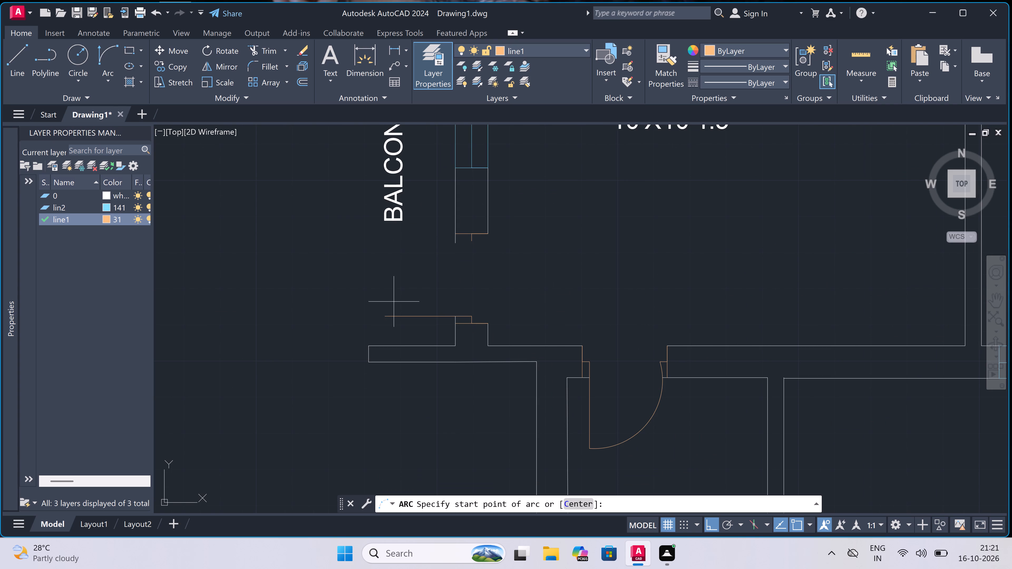
click(386, 316)
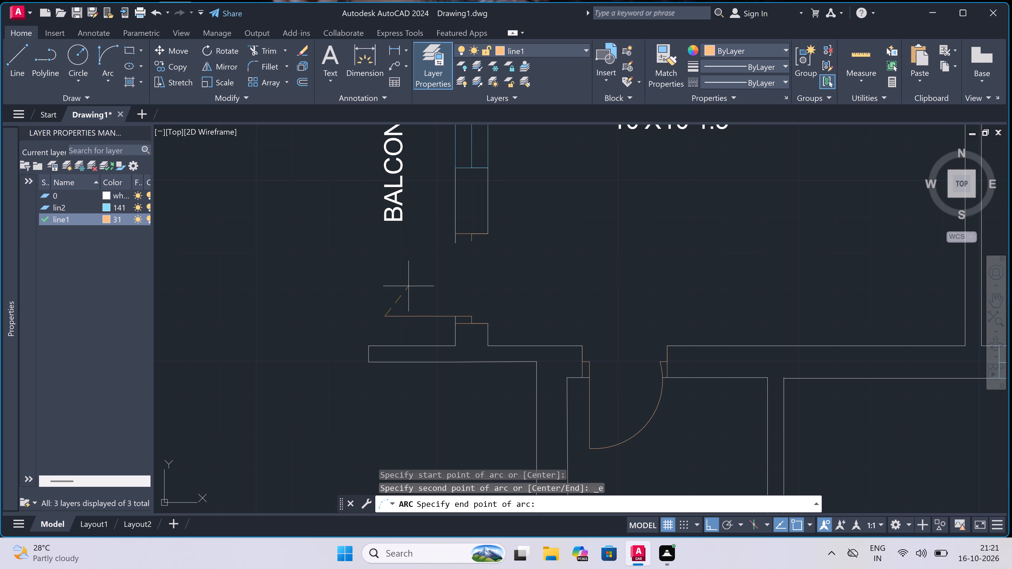
click(475, 240)
click(410, 223)
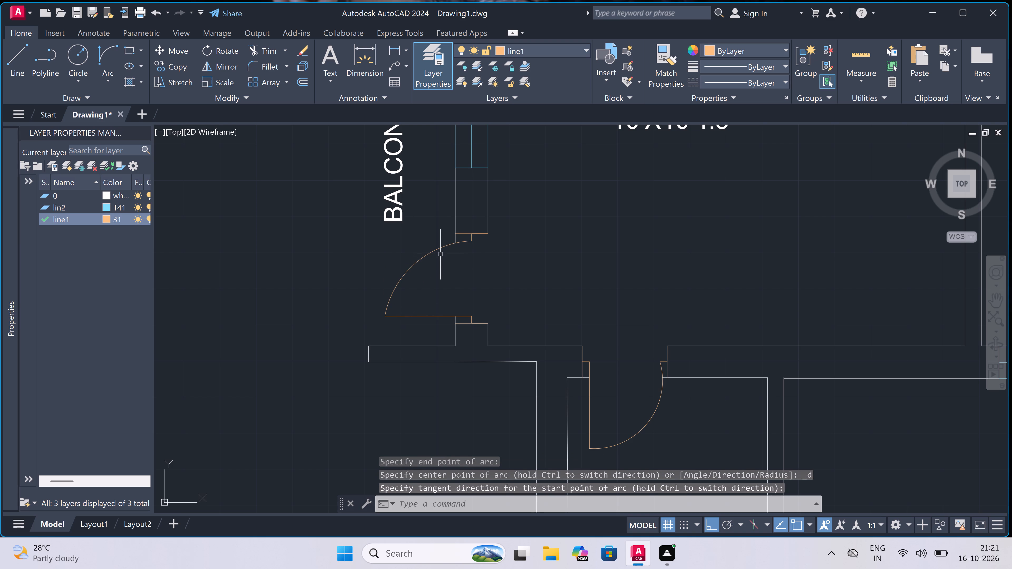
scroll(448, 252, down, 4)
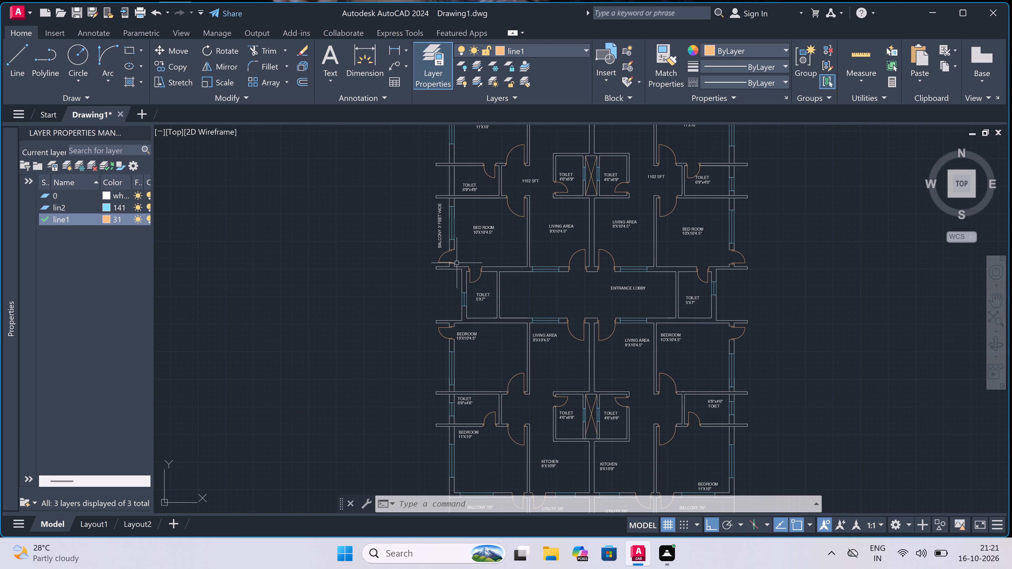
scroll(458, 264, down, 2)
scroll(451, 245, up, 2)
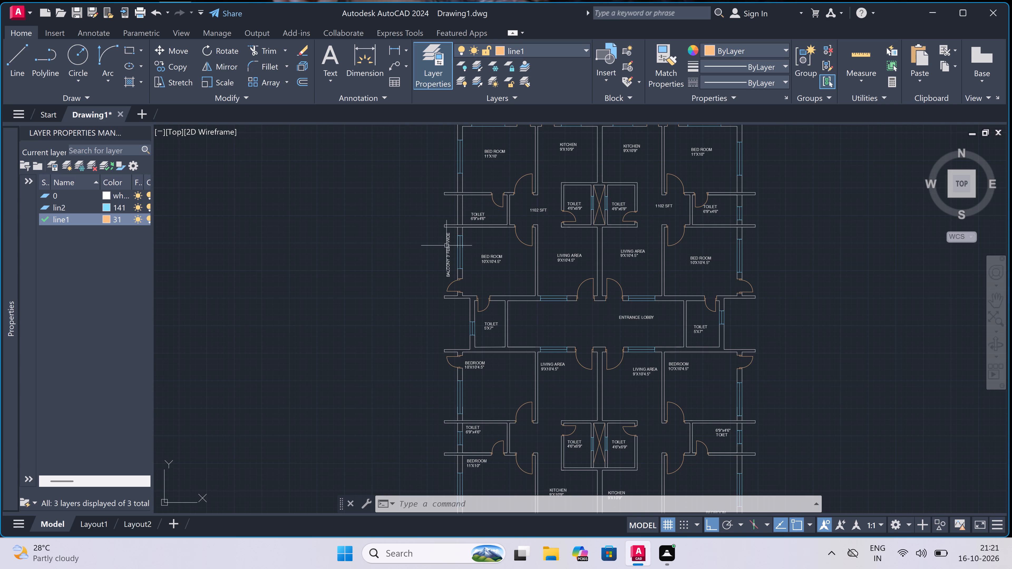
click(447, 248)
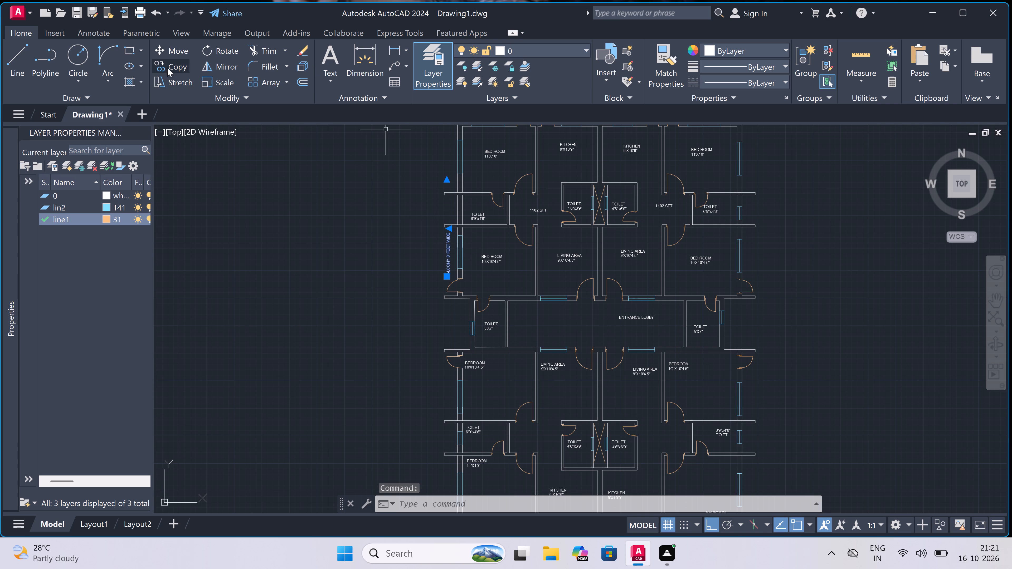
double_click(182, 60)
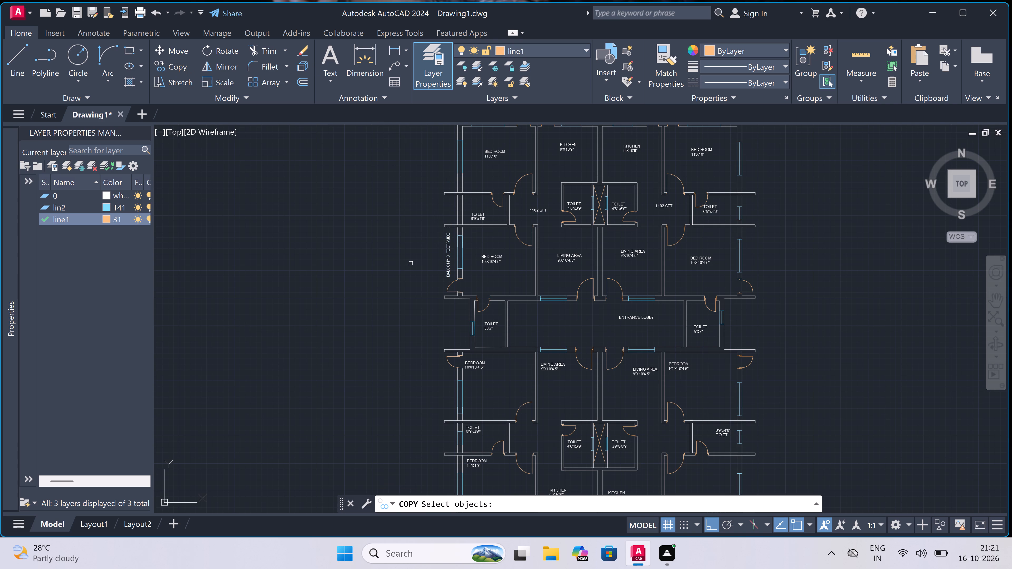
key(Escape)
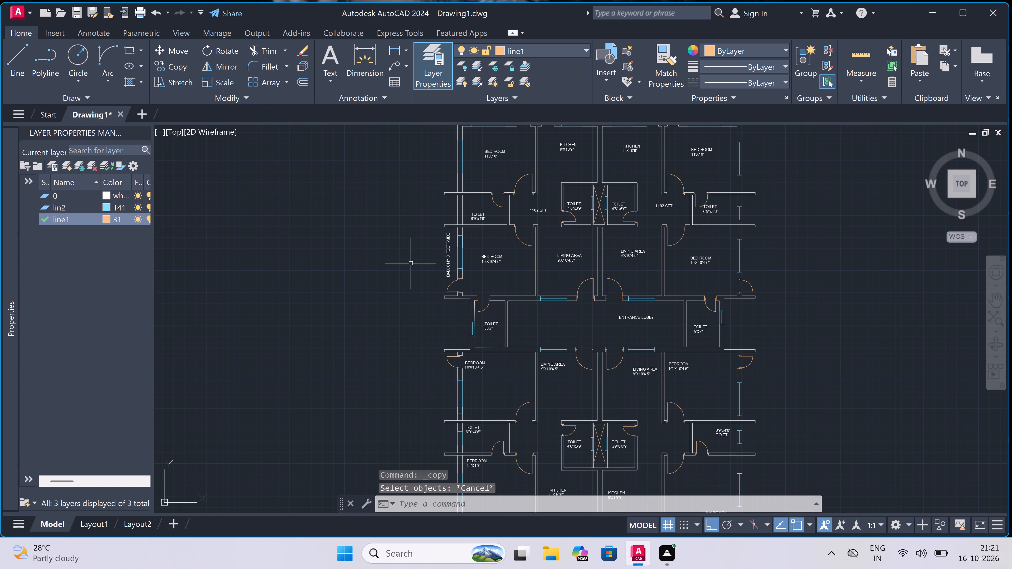
Copy the vertical "BALCONY 3' FEET WIDE" label to the west balcony beside the bedroom south of the lobby, with ortho off.
click(449, 247)
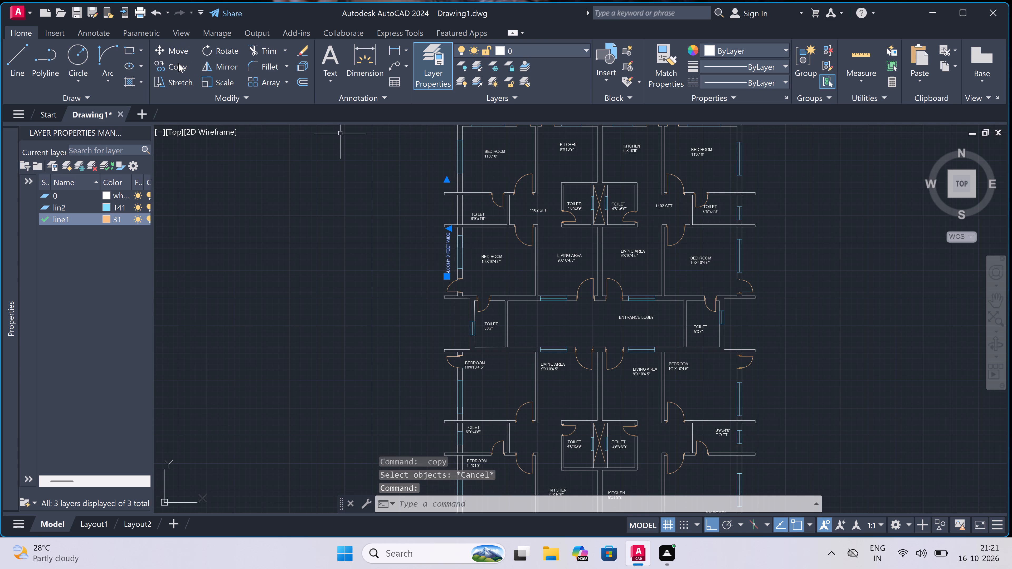
triple_click(178, 63)
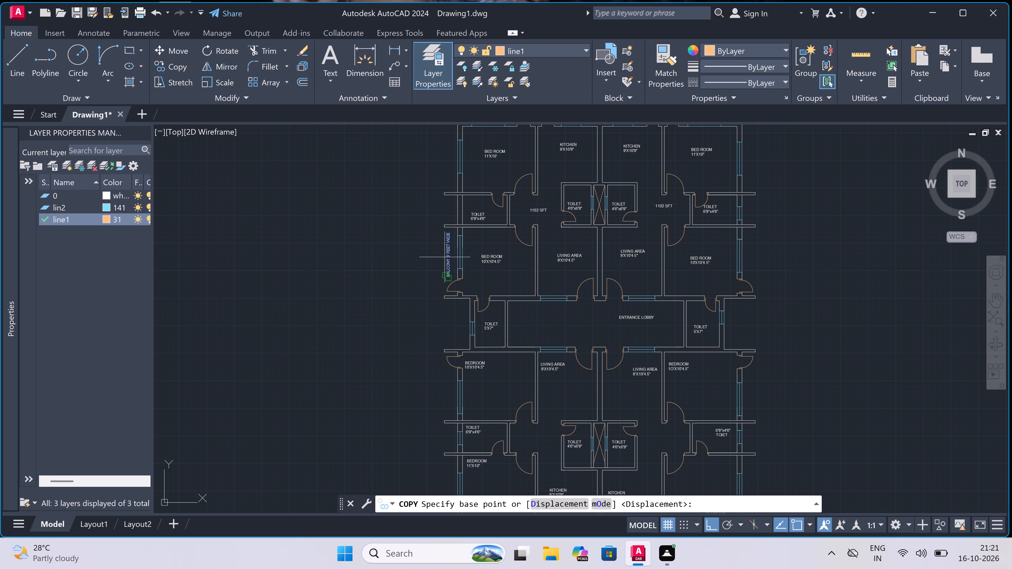
click(447, 253)
scroll(451, 308, down, 3)
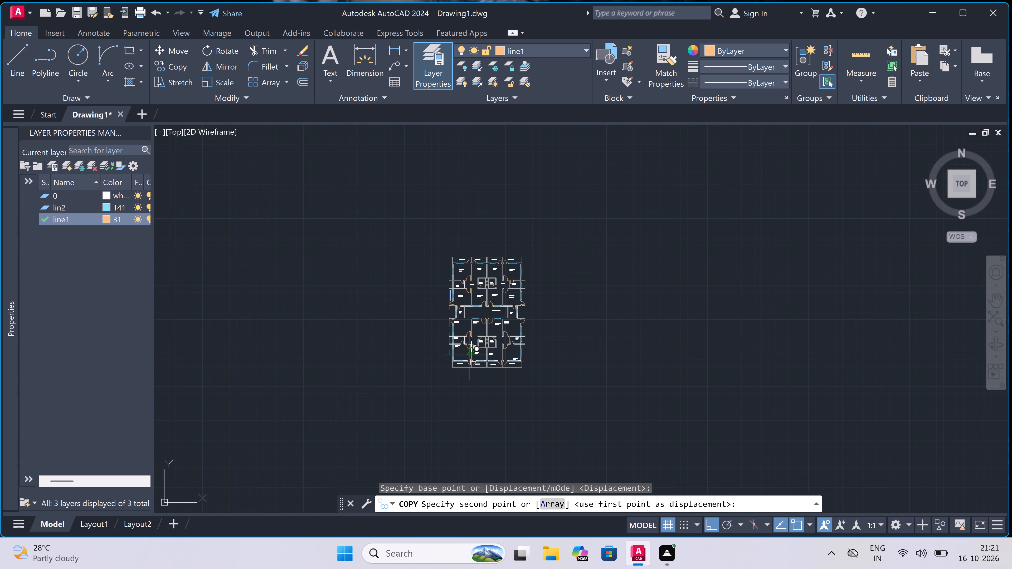
scroll(458, 338, up, 3)
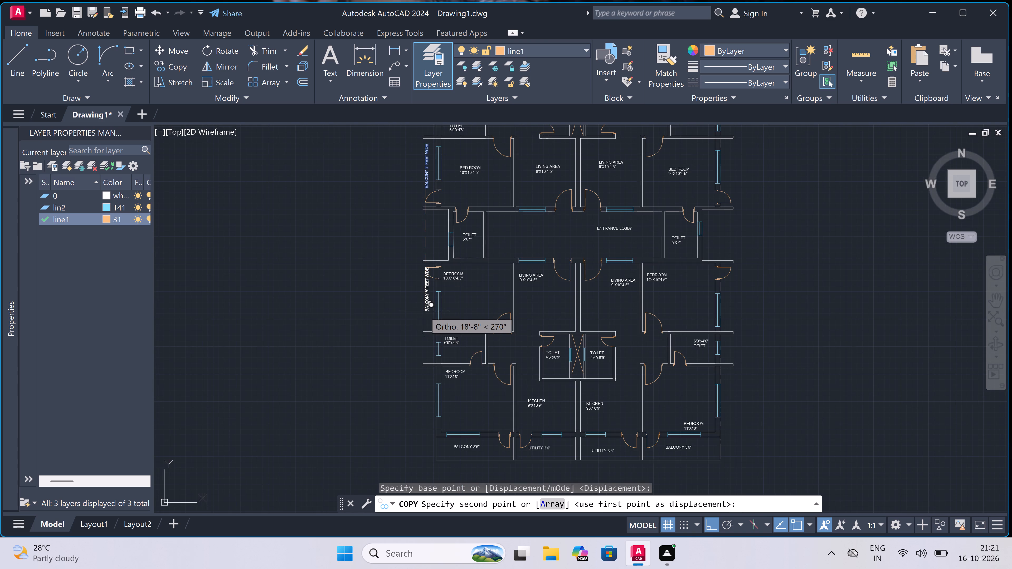
key(F8)
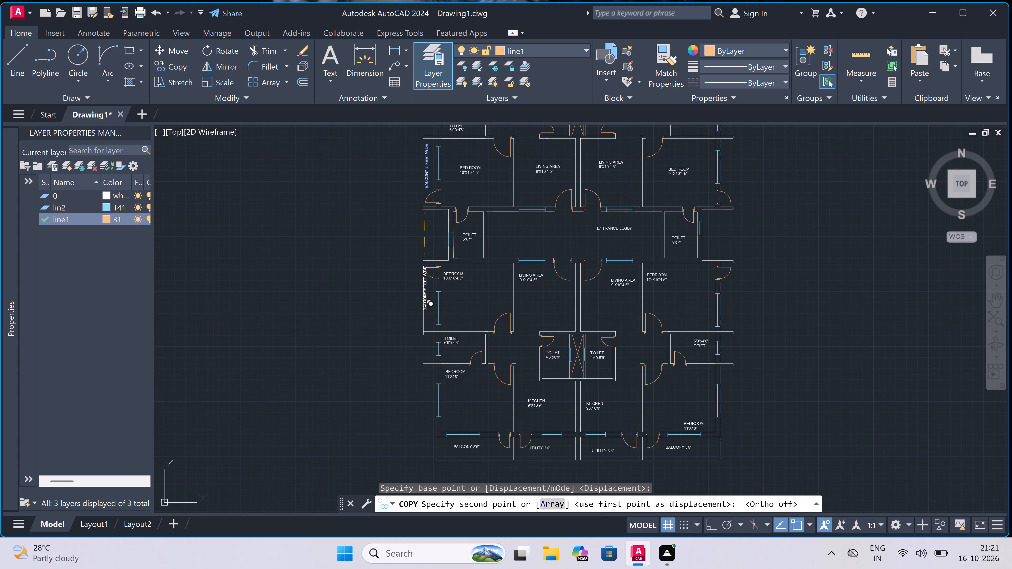
scroll(421, 315, up, 3)
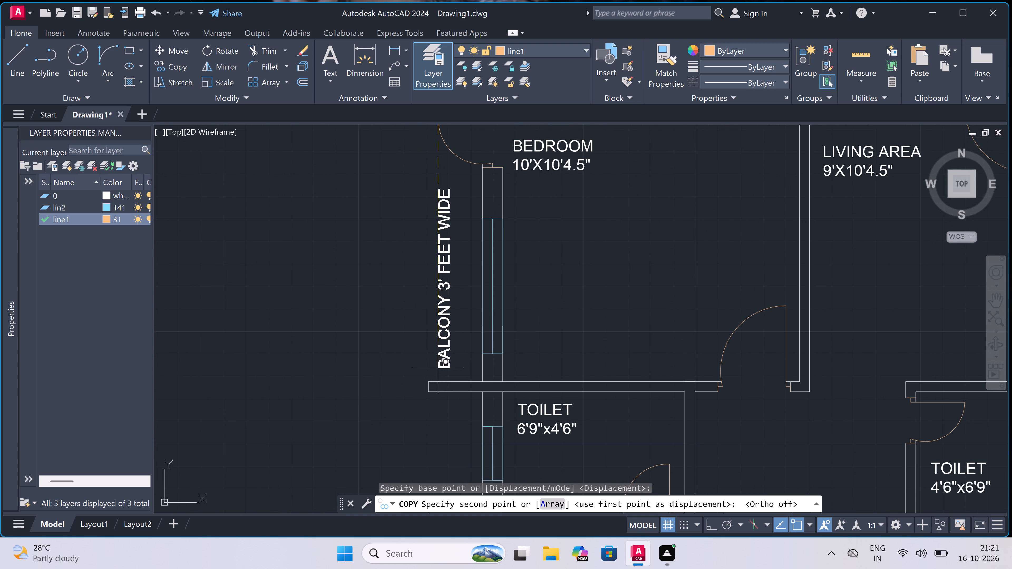
click(437, 363)
Place another copy of the vertical "BALCONY 3' FEET WIDE" label on the east balcony beside the BED ROOM north of the lobby.
scroll(421, 384, down, 3)
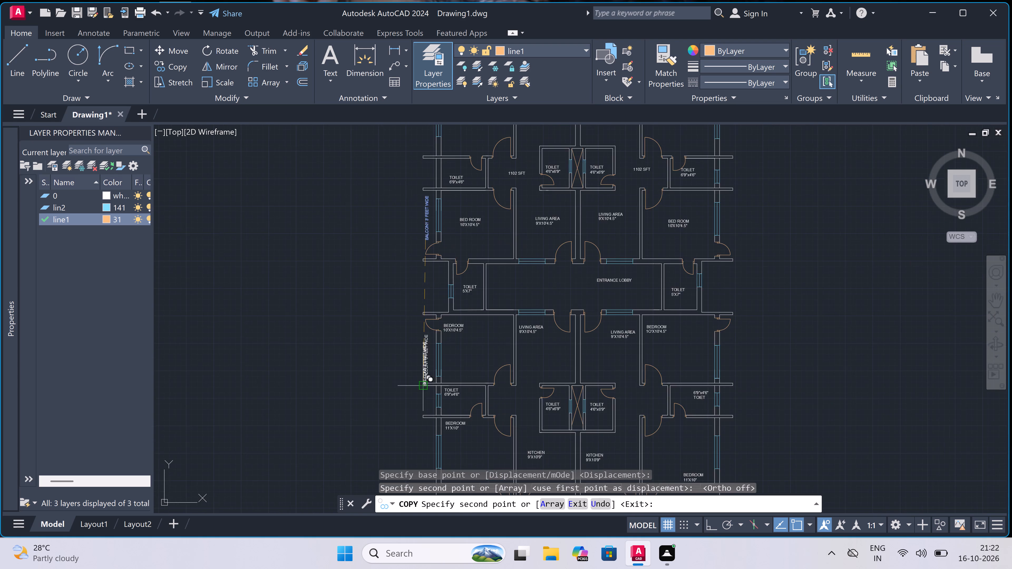
scroll(423, 387, down, 2)
scroll(559, 321, up, 3)
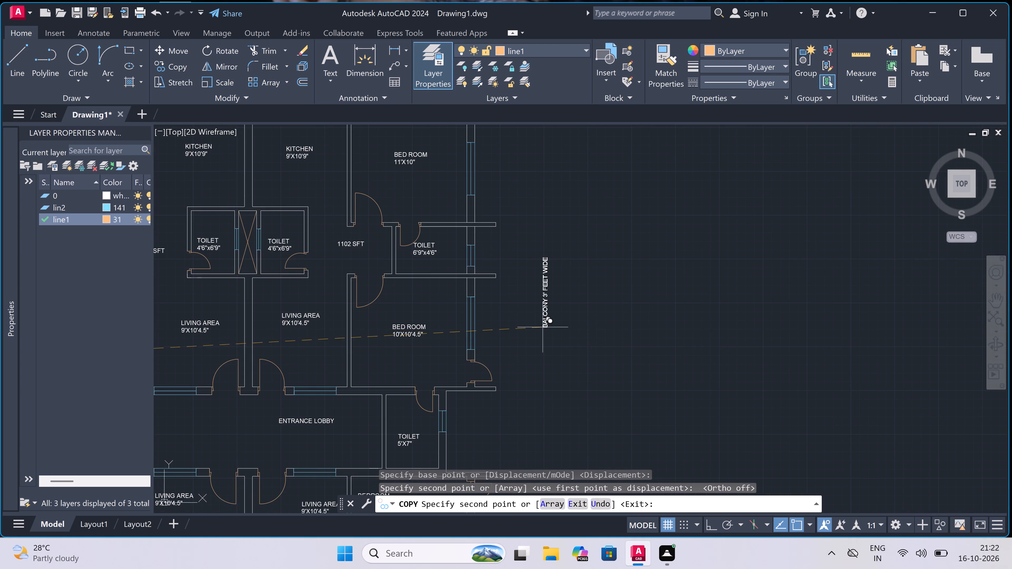
scroll(497, 335, down, 2)
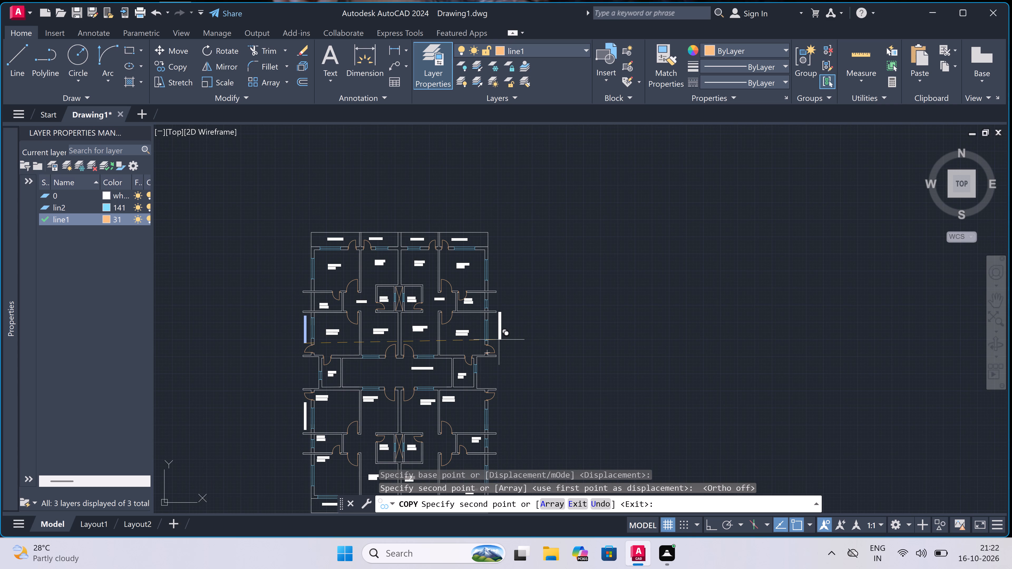
scroll(488, 346, up, 1)
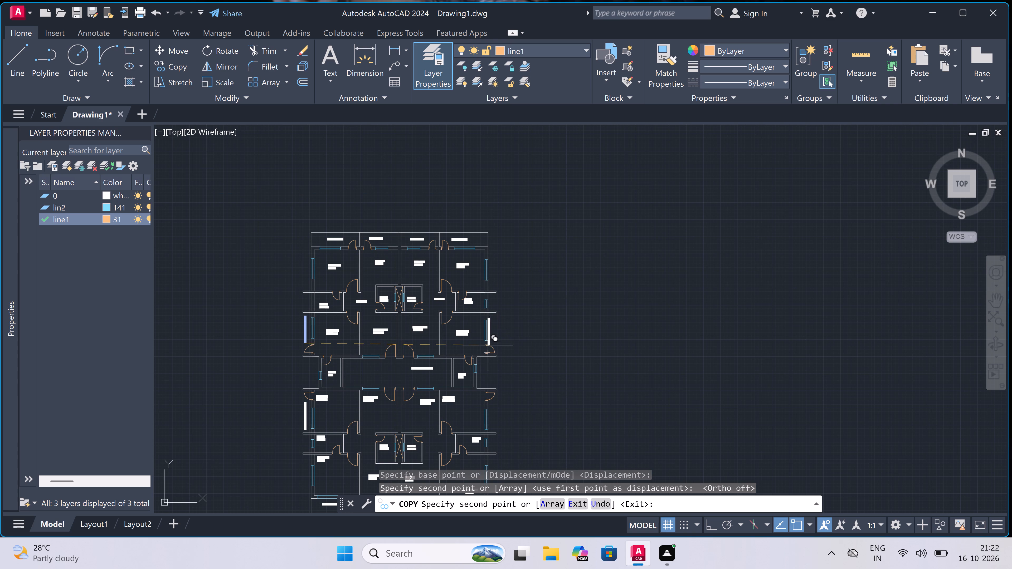
scroll(488, 346, up, 1)
scroll(495, 316, down, 1)
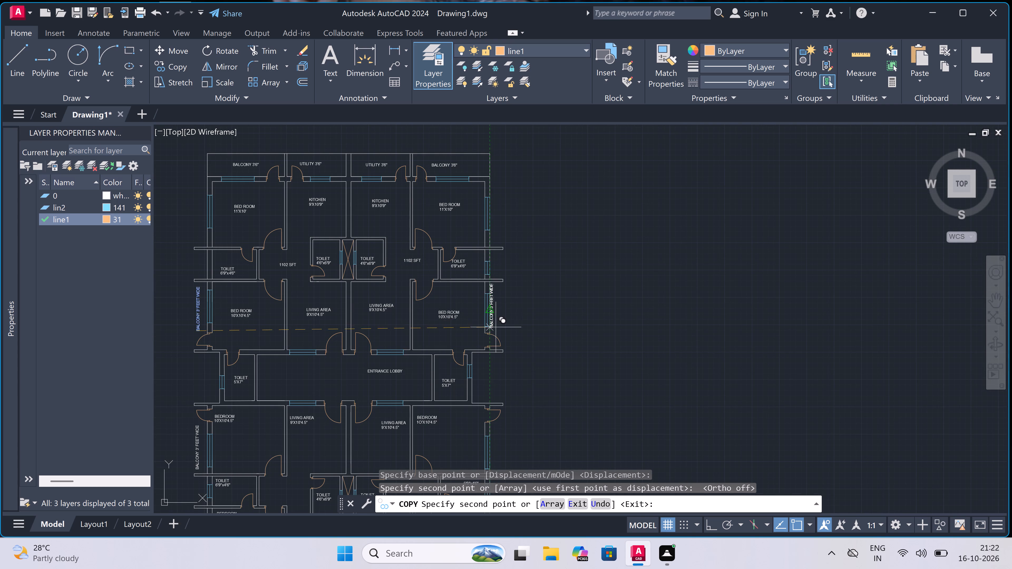
scroll(495, 329, up, 3)
scroll(495, 324, down, 1)
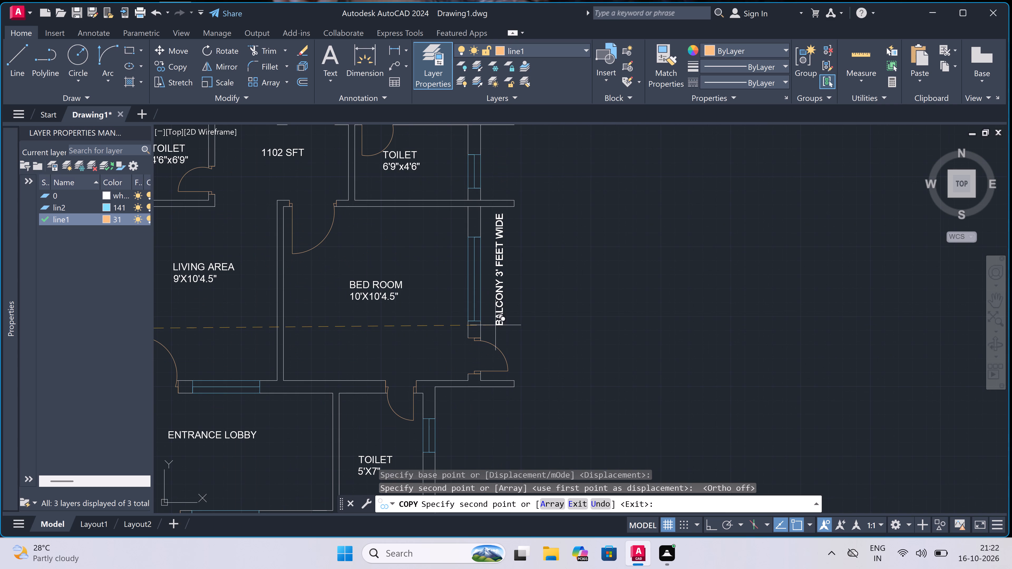
click(495, 327)
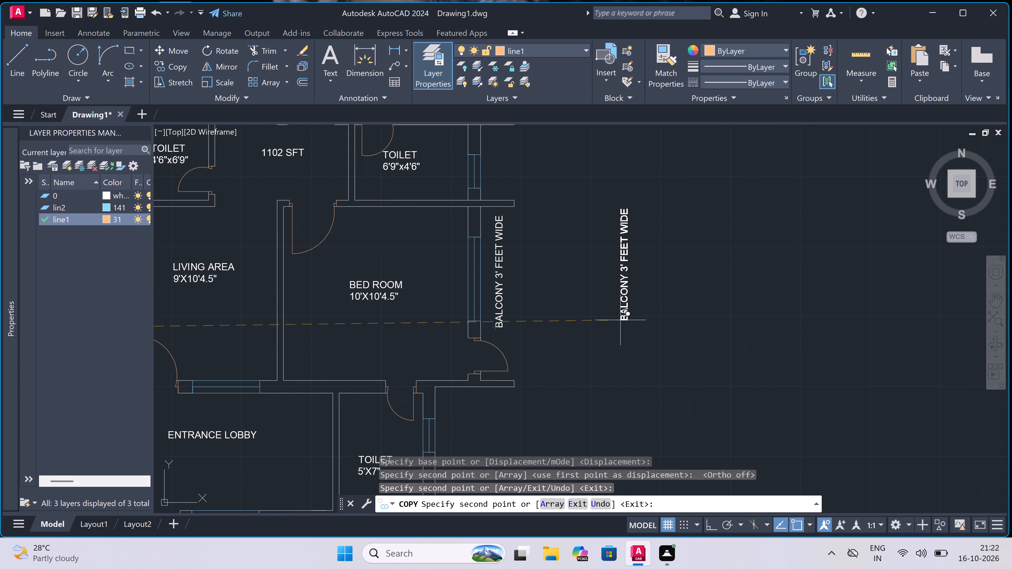
key(Escape)
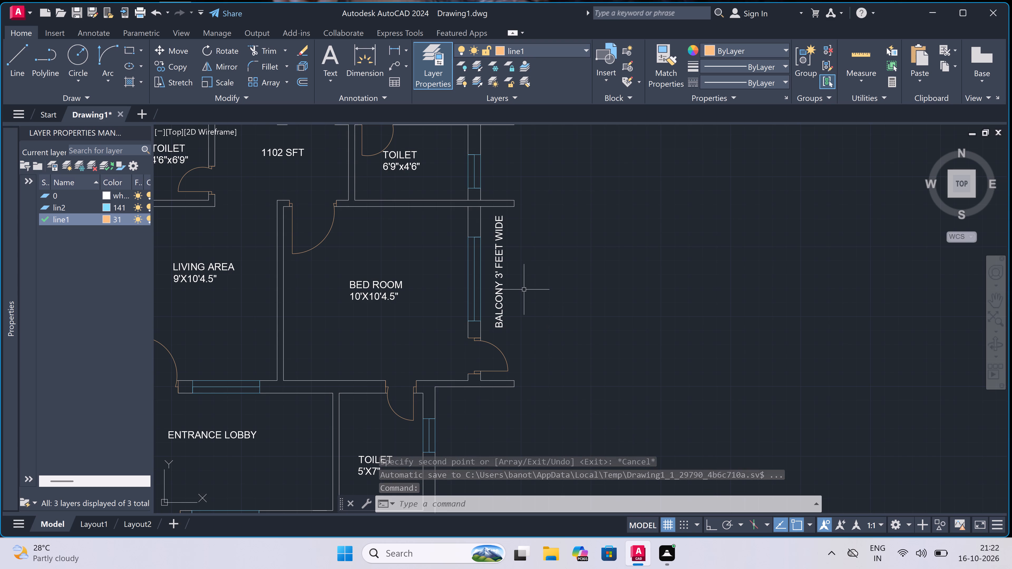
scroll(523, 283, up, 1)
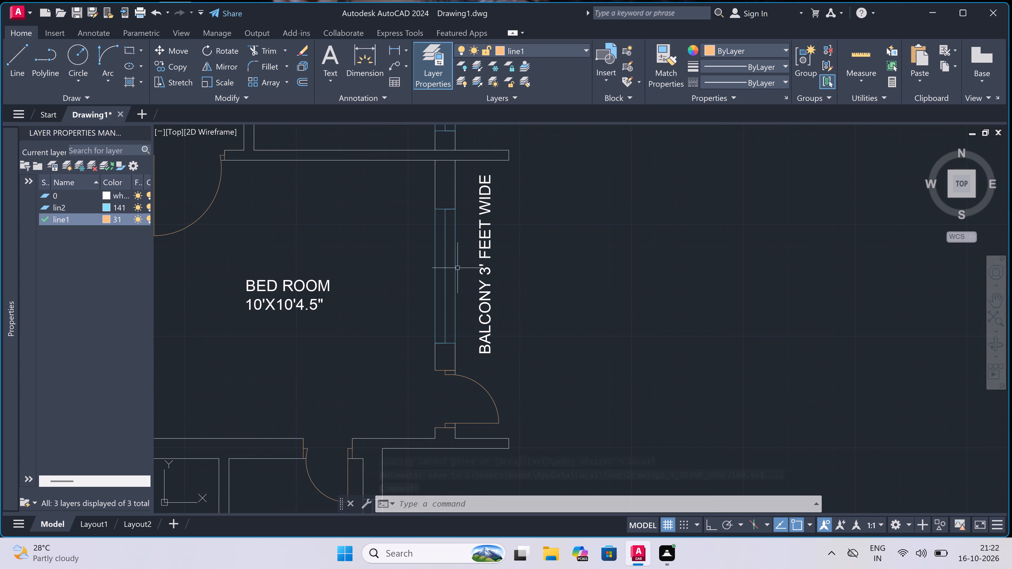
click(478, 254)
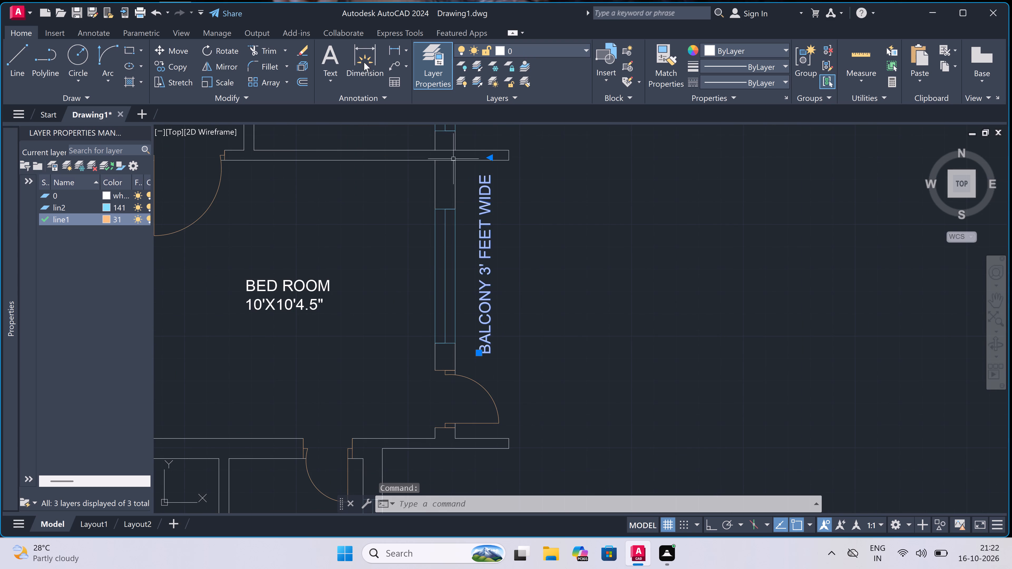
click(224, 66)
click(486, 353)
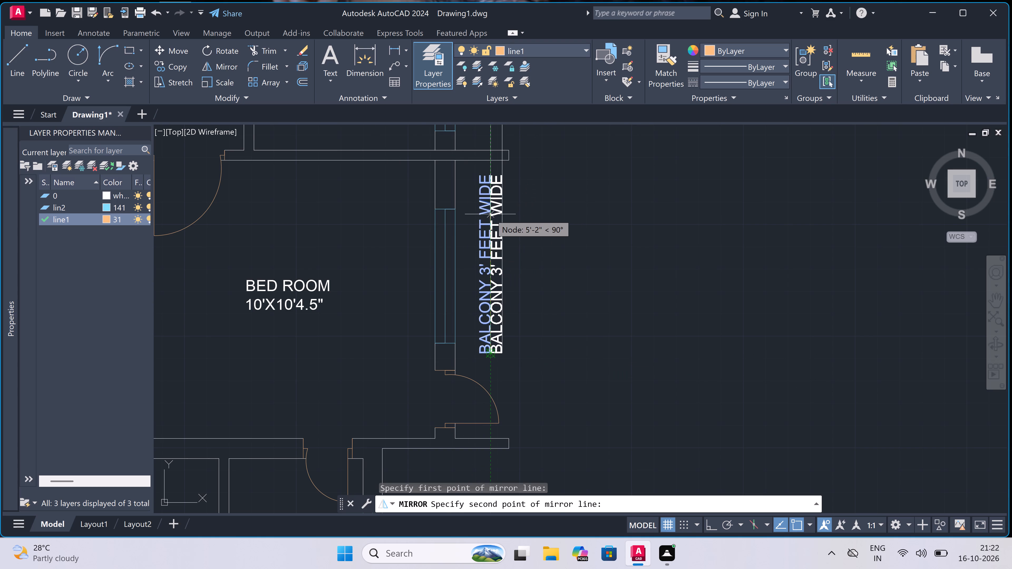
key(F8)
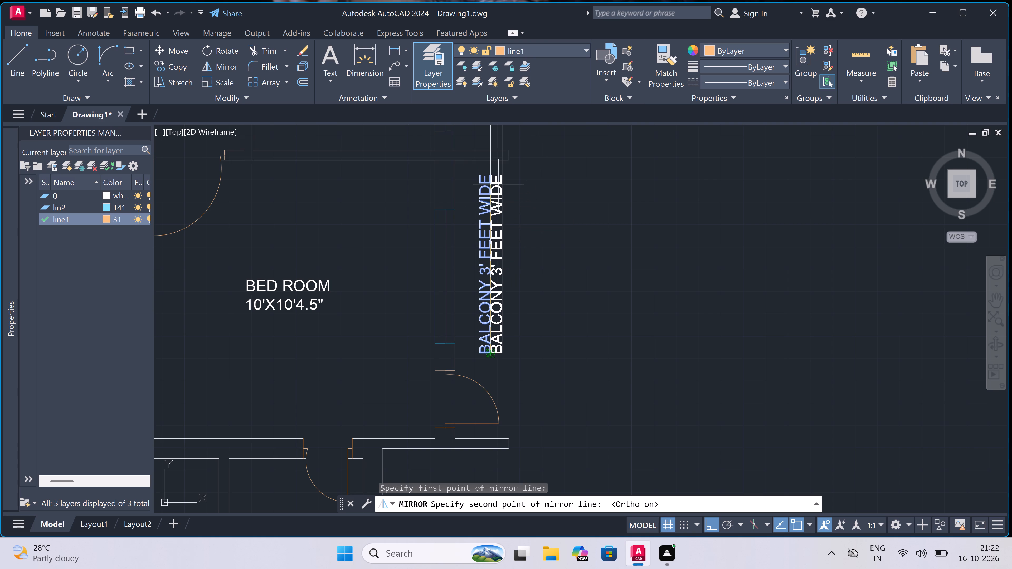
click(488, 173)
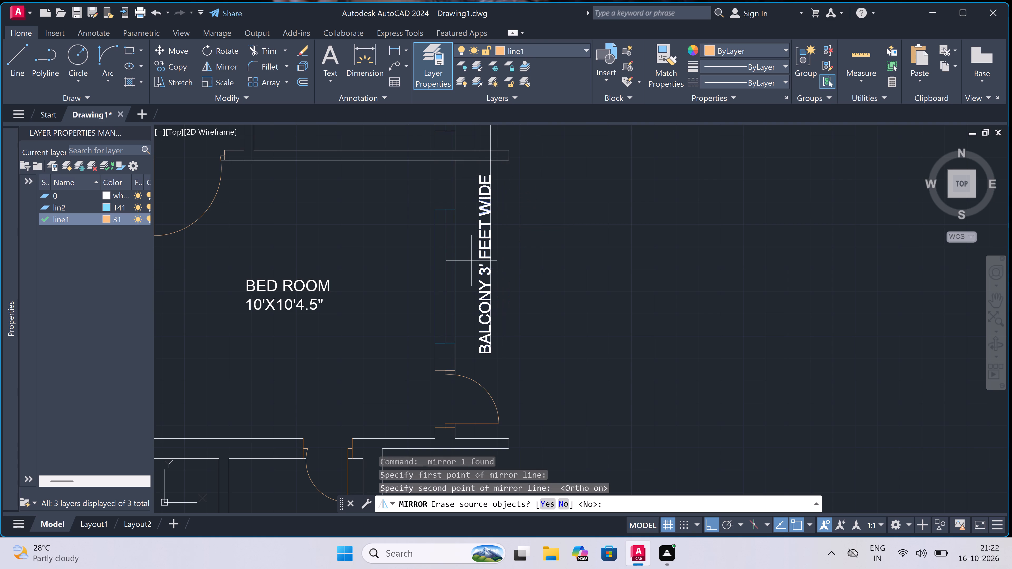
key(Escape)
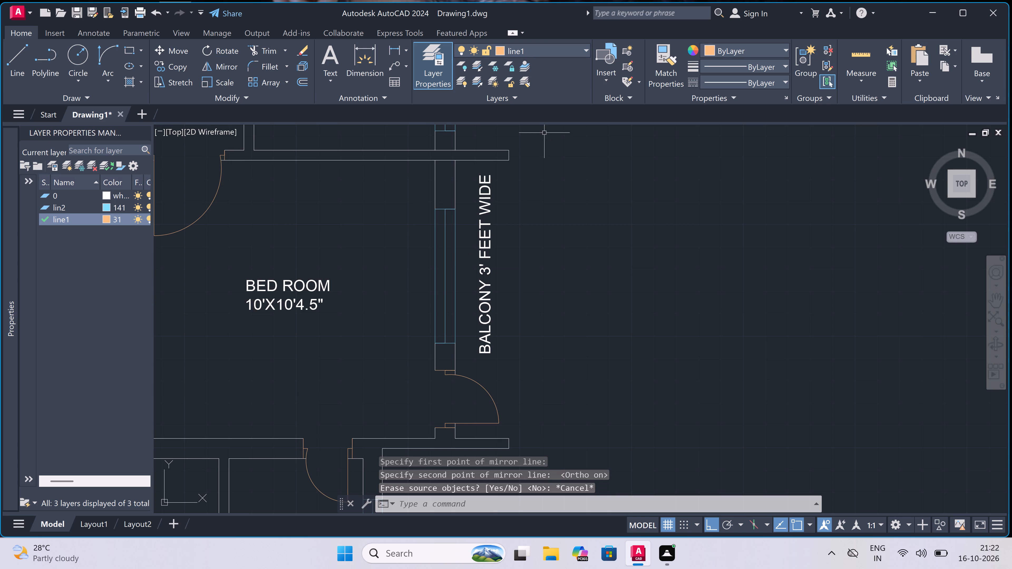
Copy the east balcony's "BALCONY 3' FEET WIDE" label about 21' straight south, beside the east bedroom south of the lobby.
scroll(498, 213, down, 3)
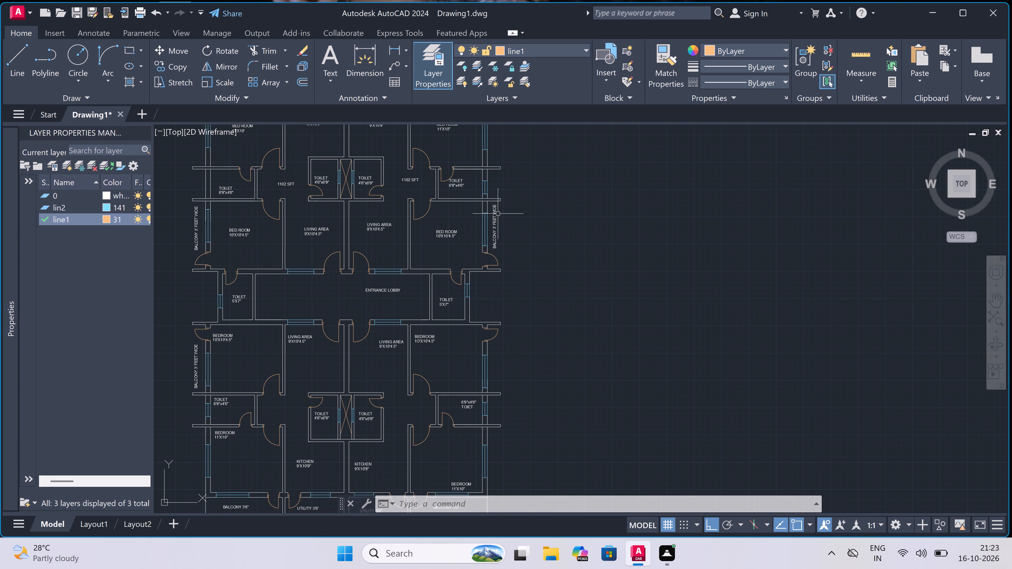
scroll(498, 214, down, 3)
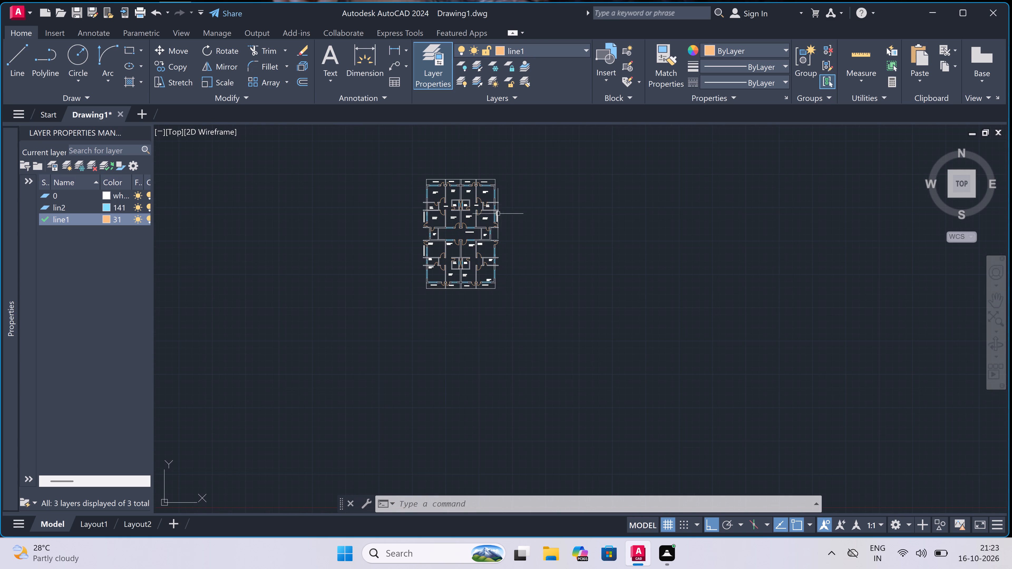
scroll(497, 207, up, 2)
scroll(495, 232, up, 2)
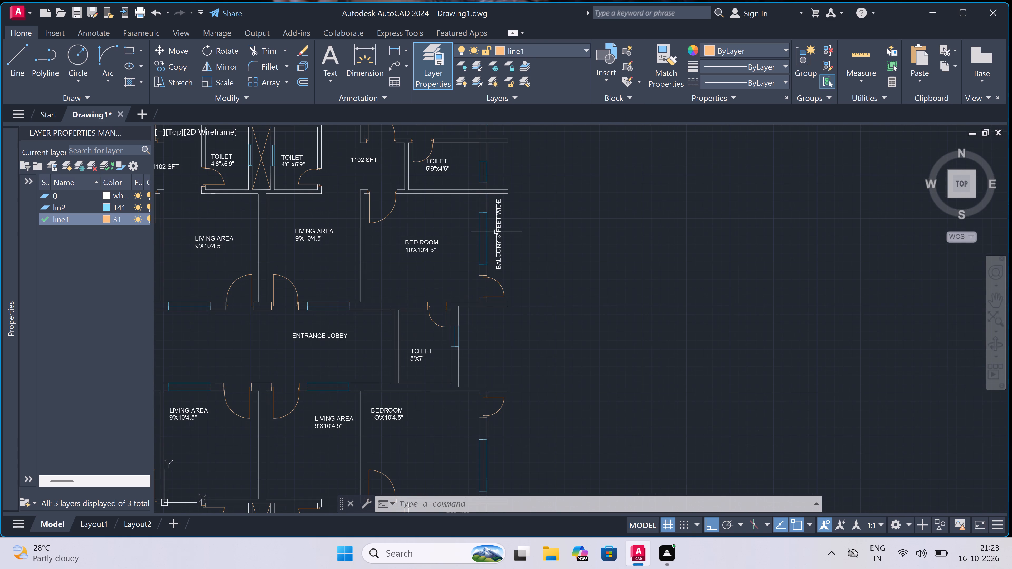
click(498, 232)
click(177, 64)
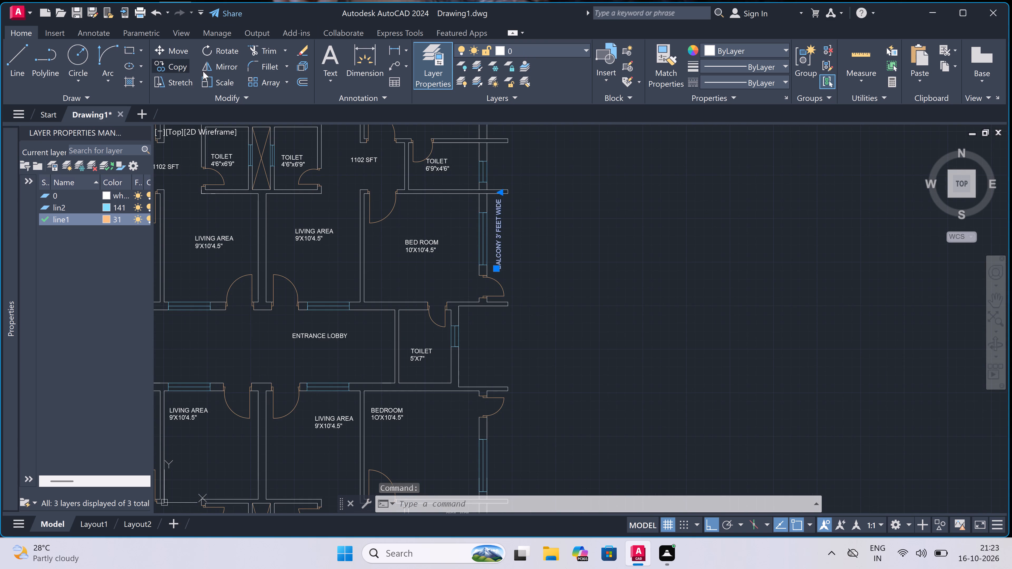
click(497, 239)
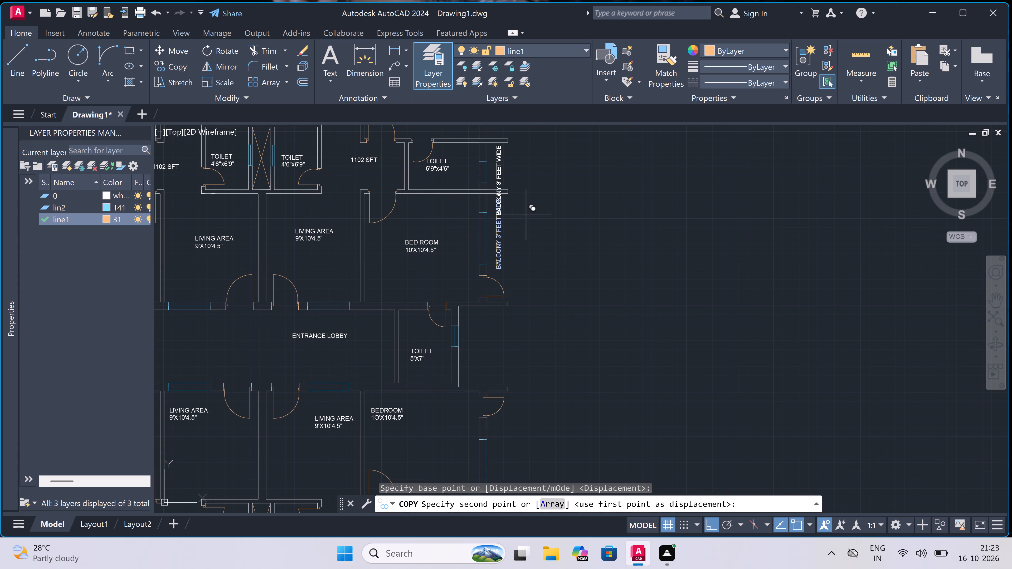
scroll(536, 212, down, 3)
scroll(526, 292, up, 4)
scroll(526, 245, down, 2)
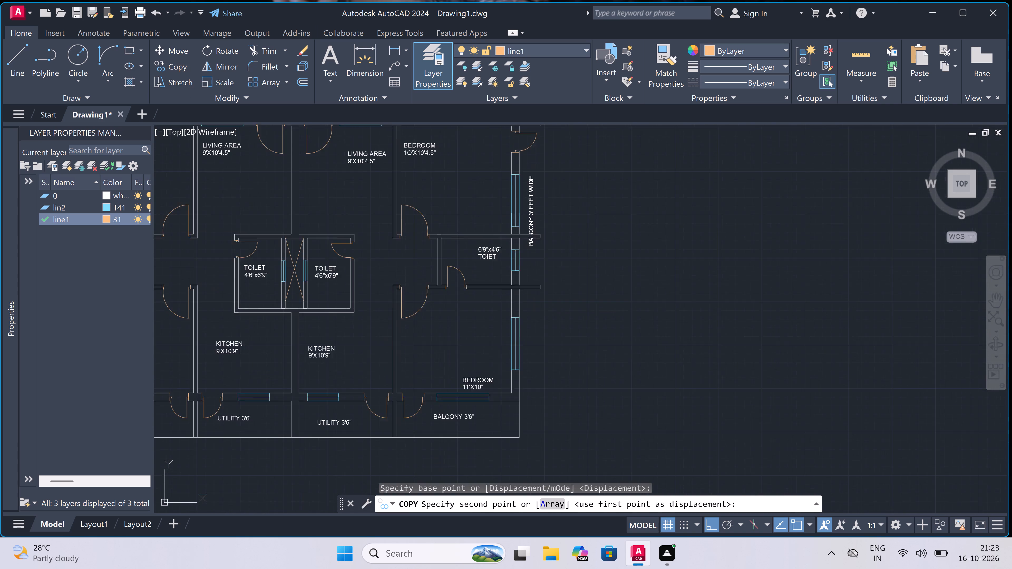
scroll(526, 245, down, 1)
scroll(526, 232, up, 4)
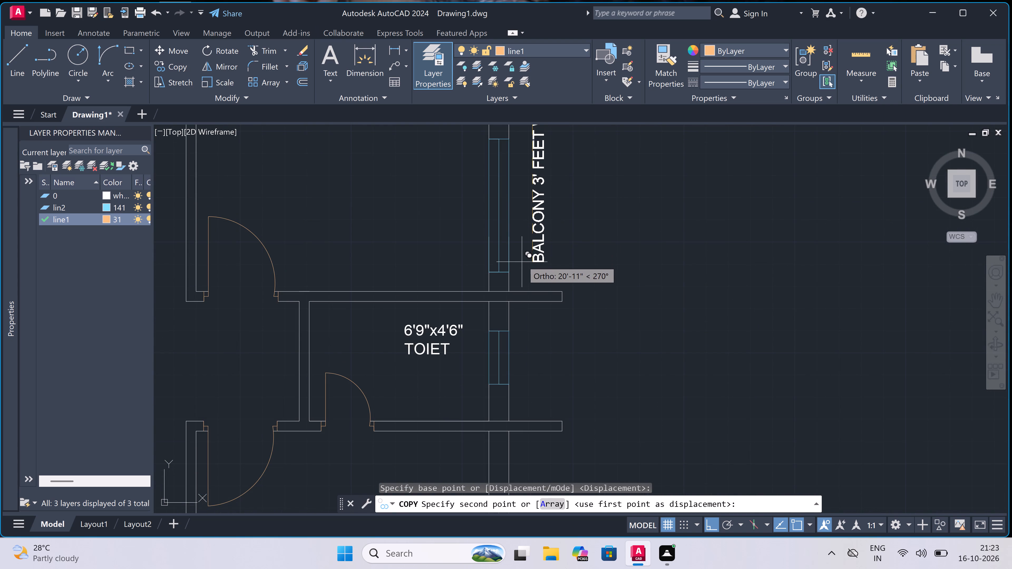
click(522, 264)
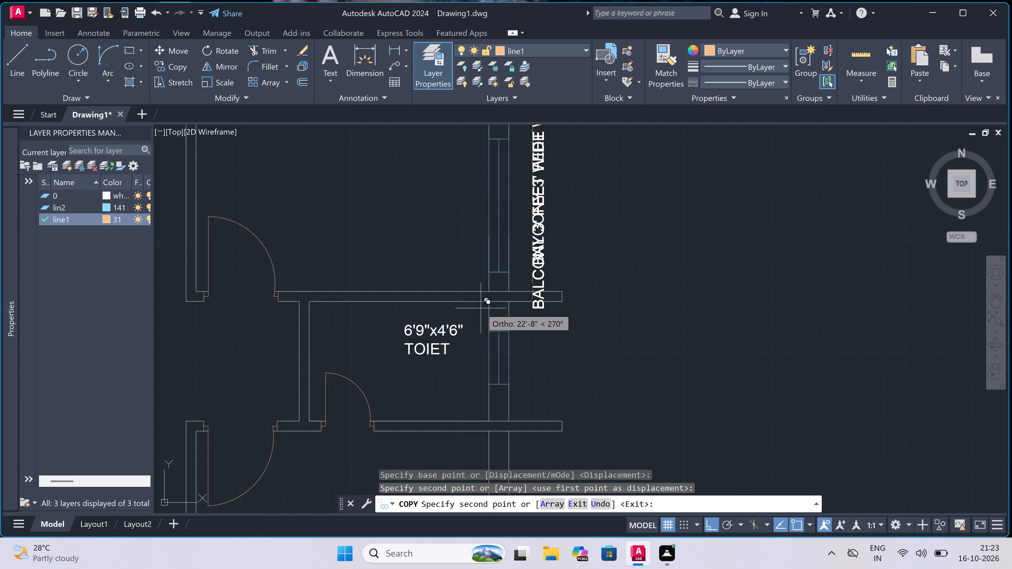
key(Escape)
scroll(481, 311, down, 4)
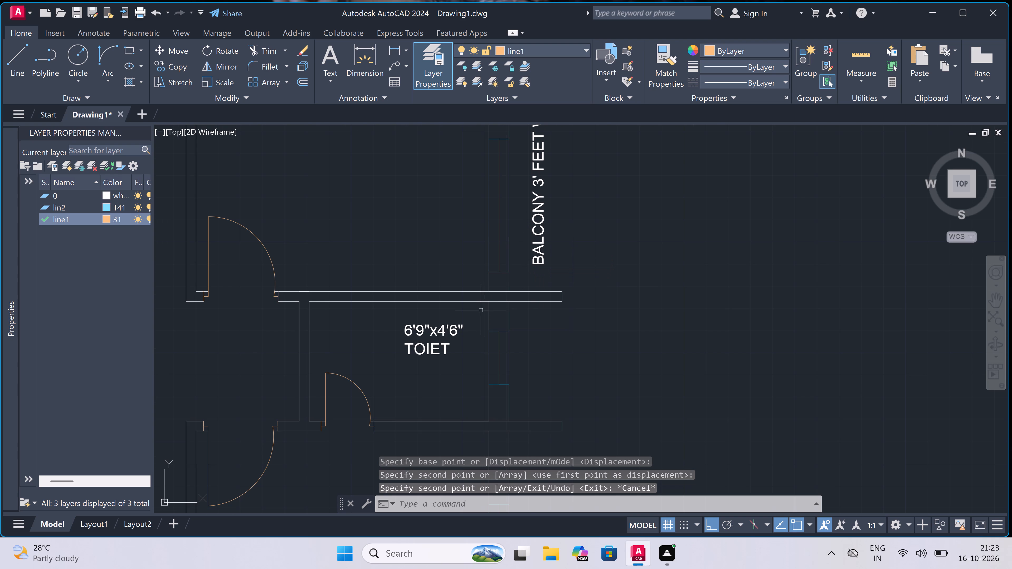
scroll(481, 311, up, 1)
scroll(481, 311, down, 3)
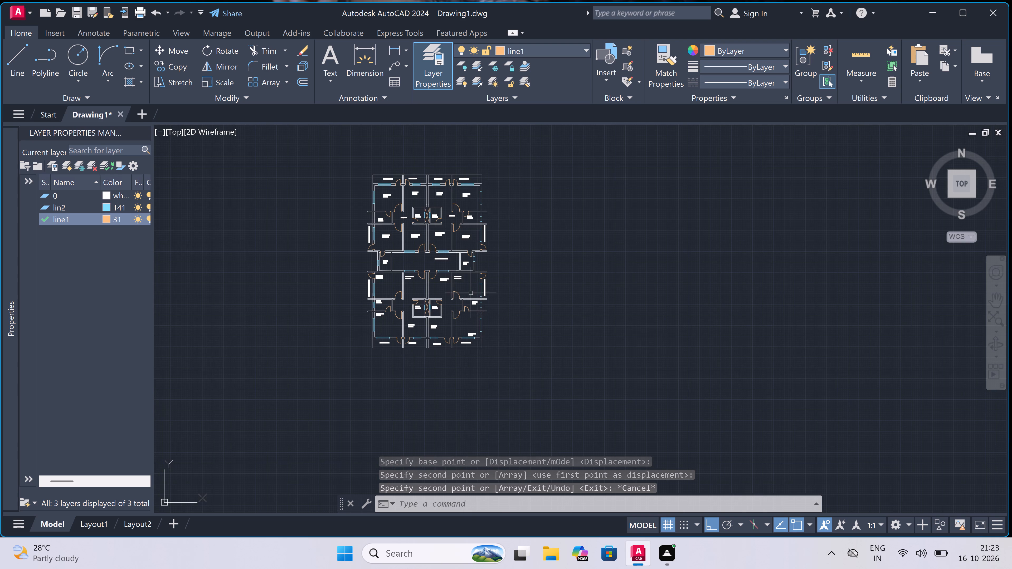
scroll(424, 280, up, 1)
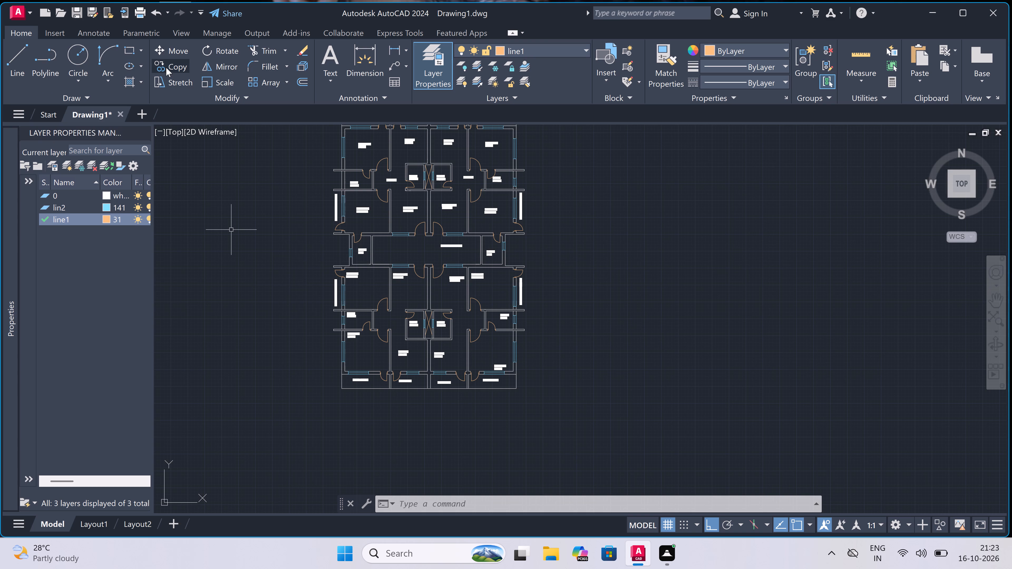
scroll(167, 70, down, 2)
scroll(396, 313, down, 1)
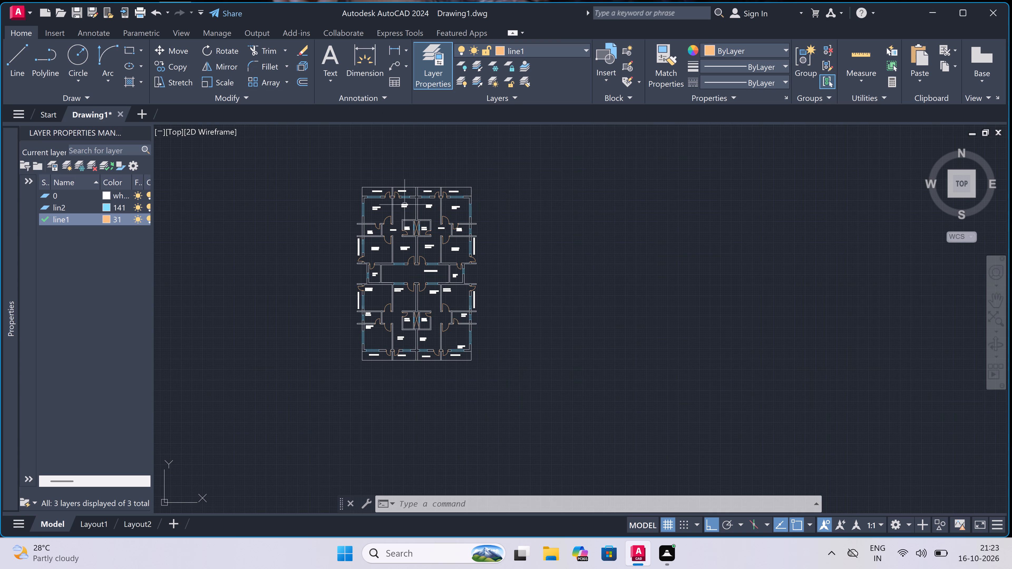
On layer 0, draw the west outer edge line from the north toilet's north wall end straight down to the south toilet's south wall end.
scroll(371, 221, up, 2)
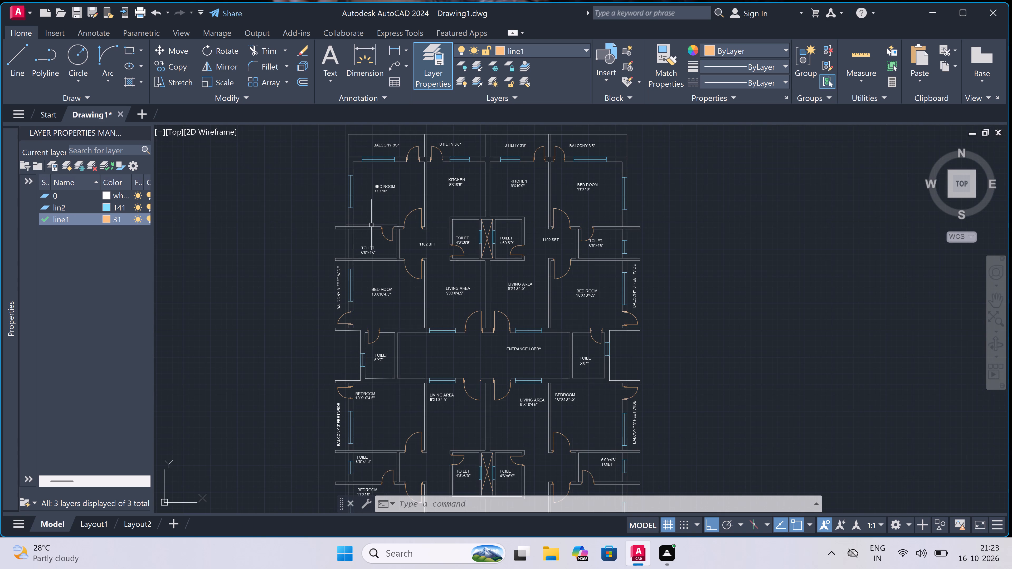
key(l)
key(space)
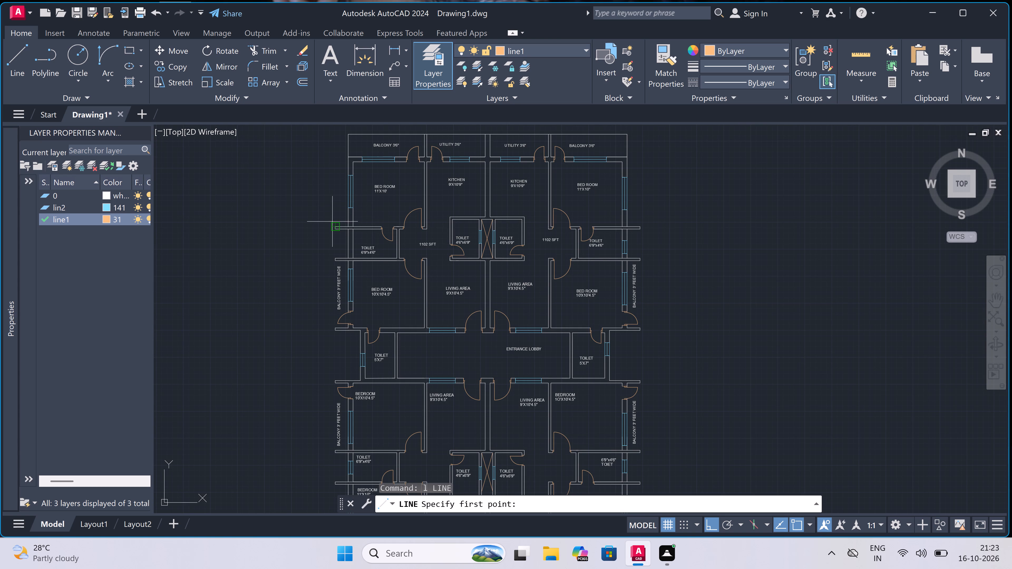
scroll(332, 224, up, 1)
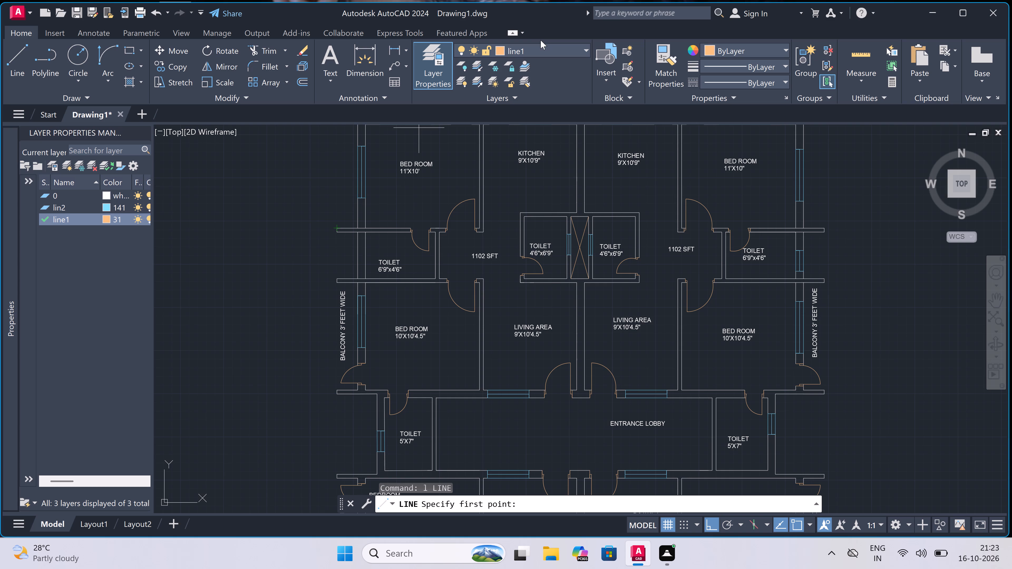
click(539, 54)
click(535, 66)
scroll(349, 237, up, 3)
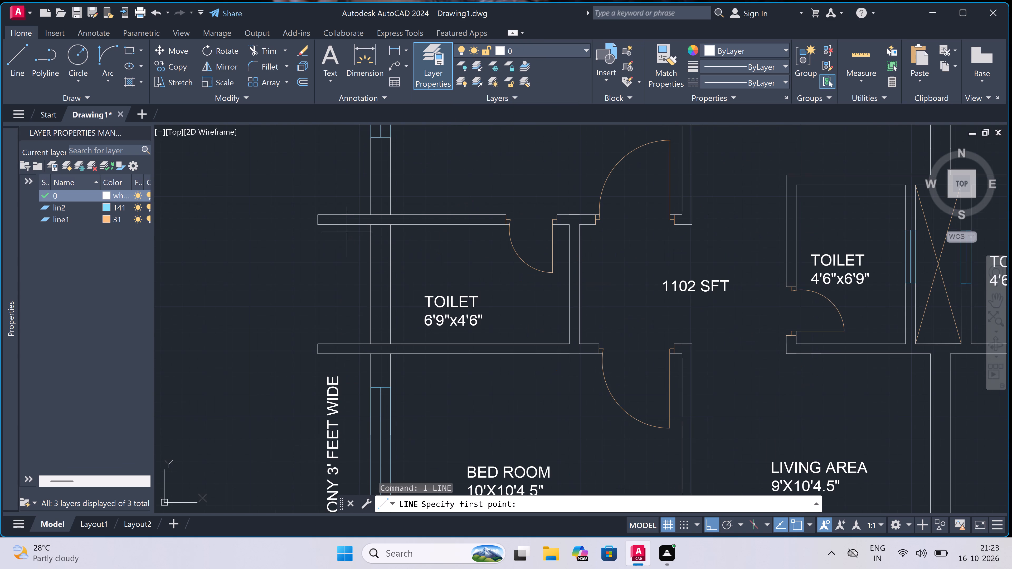
click(316, 227)
scroll(316, 227, down, 4)
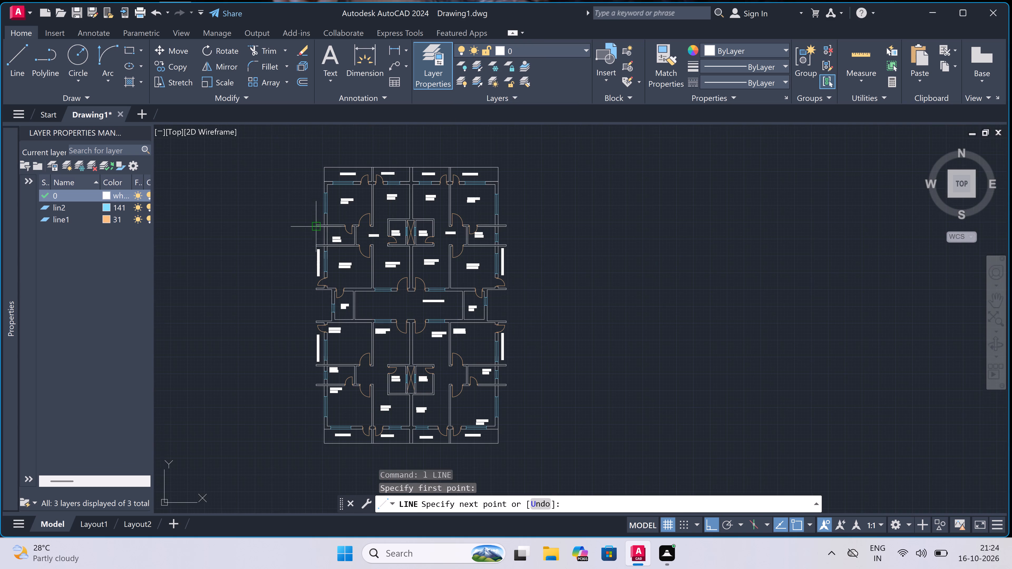
scroll(309, 357, up, 4)
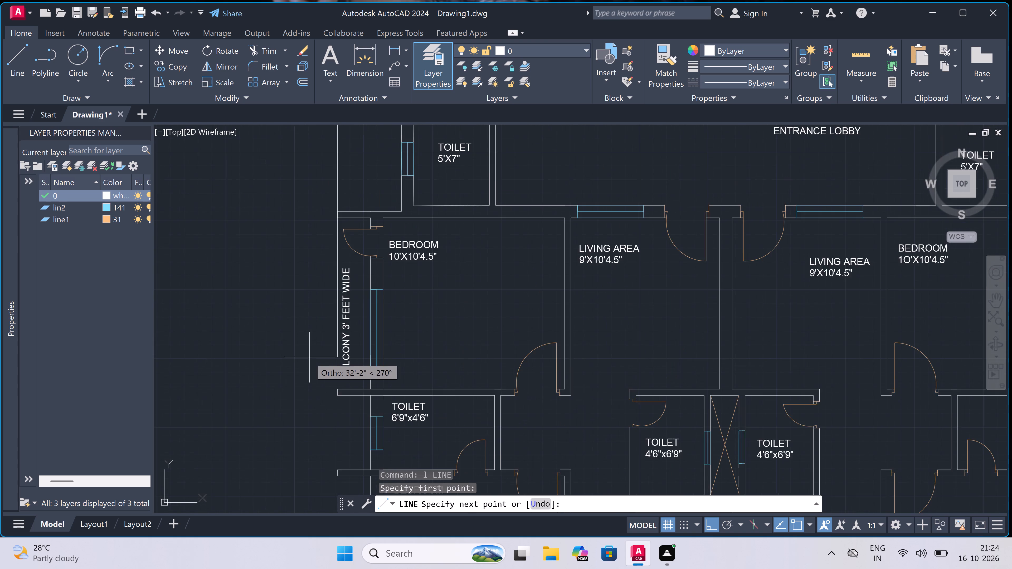
scroll(363, 282, down, 3)
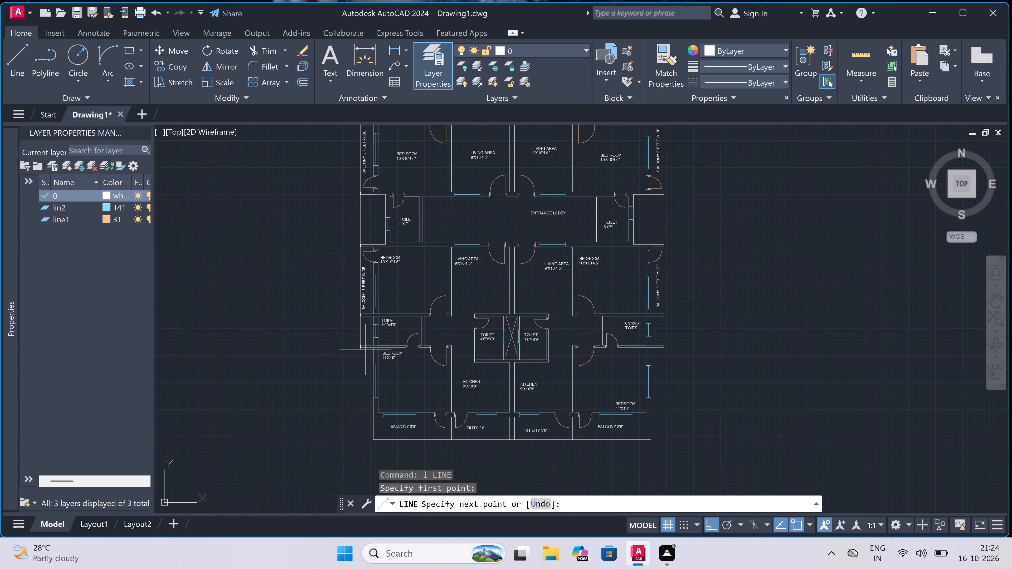
scroll(362, 339, up, 4)
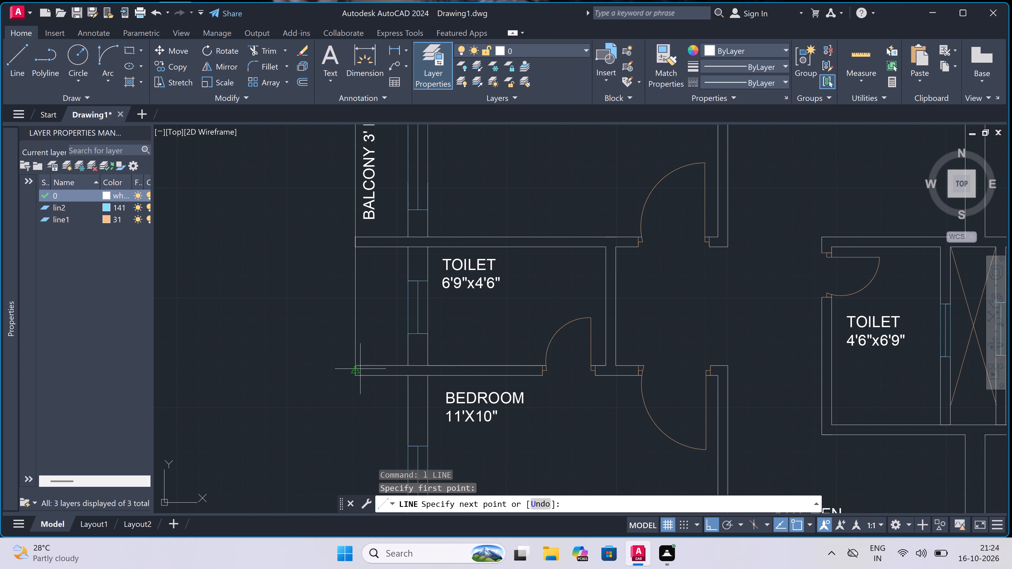
click(356, 361)
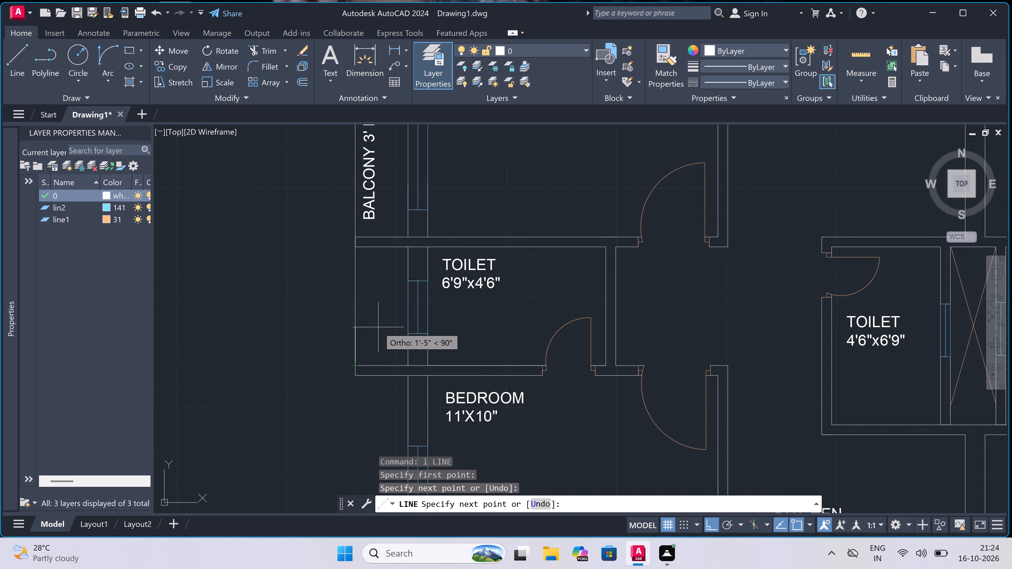
key(Escape)
Draw the matching east outer edge line from the north toilet's north wall end straight down to the south toilet's south wall end.
scroll(378, 327, down, 4)
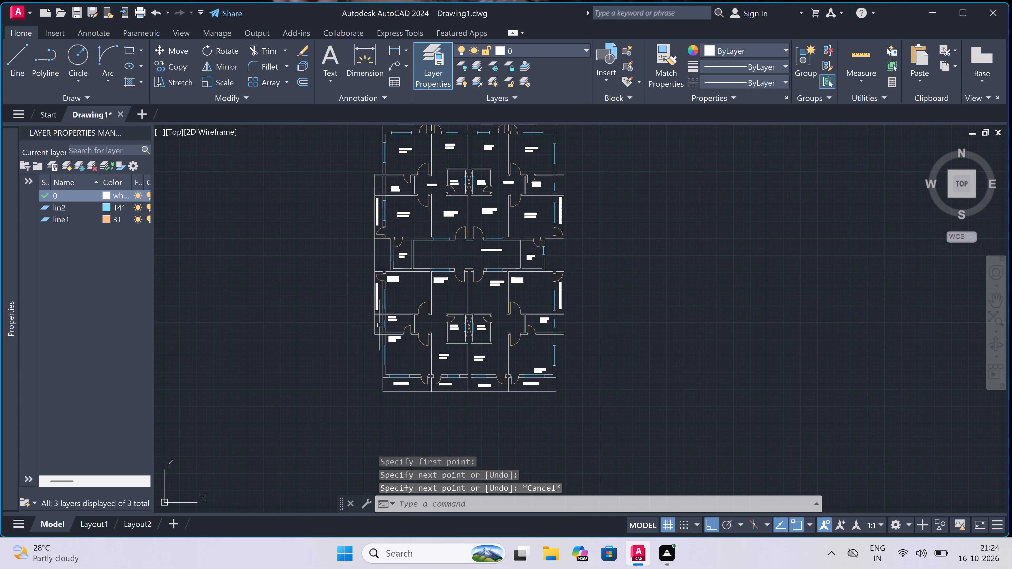
scroll(382, 317, down, 2)
key(space)
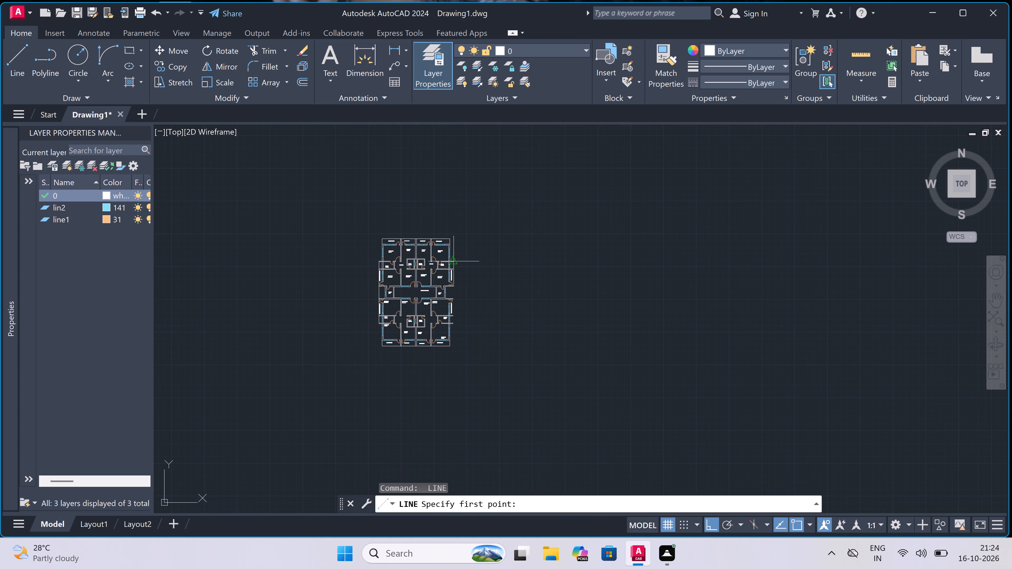
scroll(453, 261, up, 6)
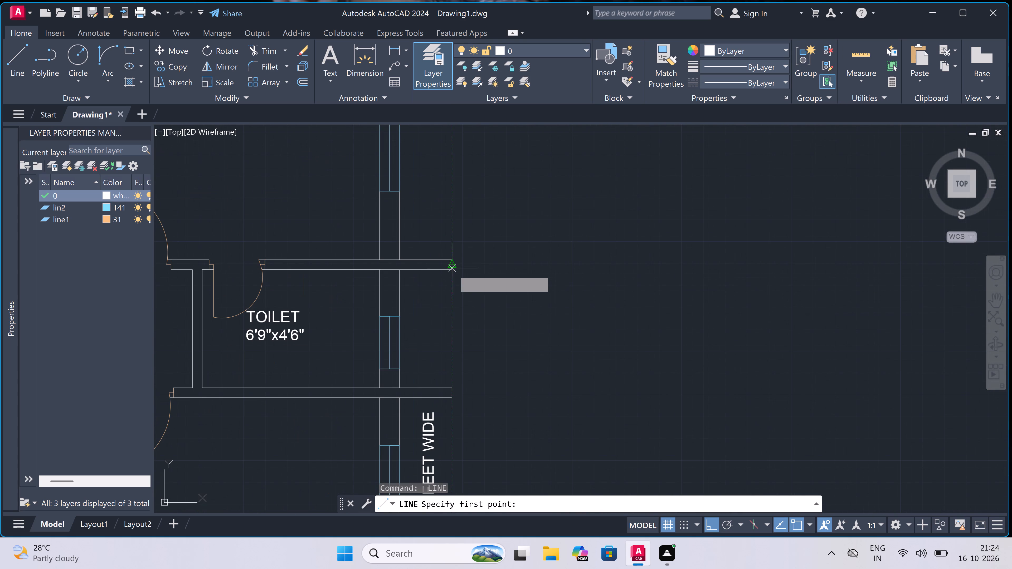
click(451, 272)
scroll(451, 272, down, 5)
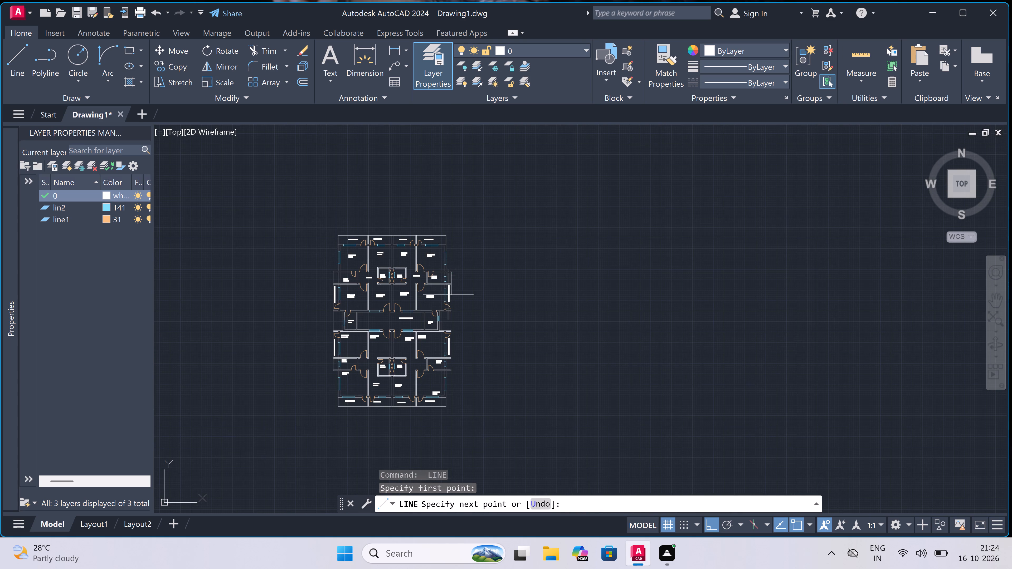
scroll(463, 376, up, 3)
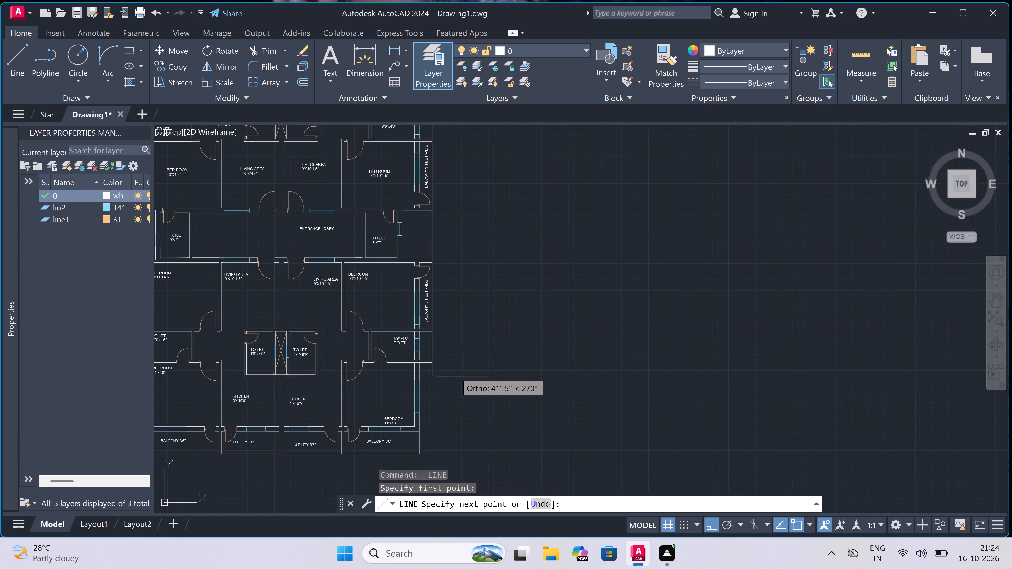
scroll(439, 357, down, 2)
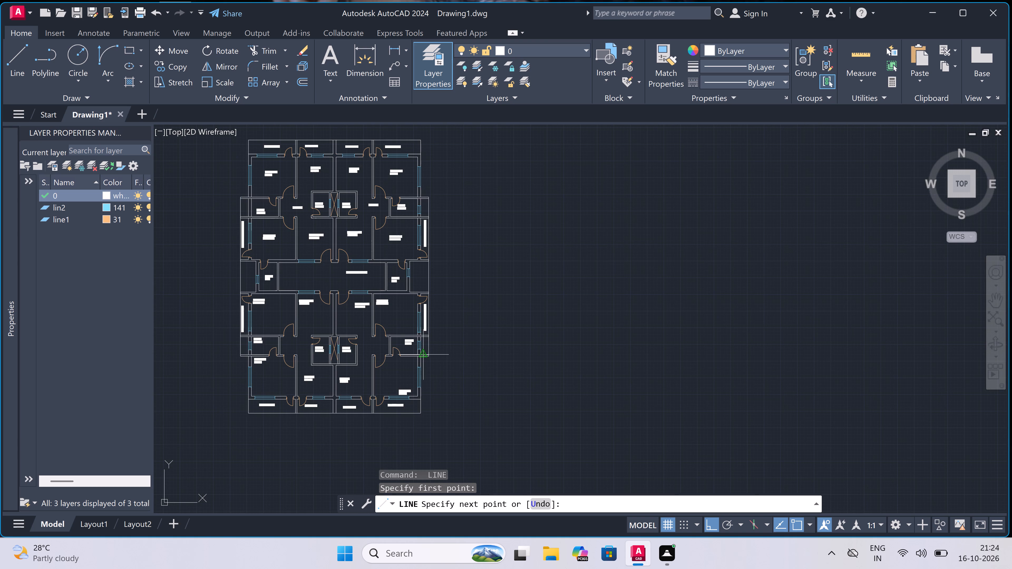
scroll(422, 354, up, 5)
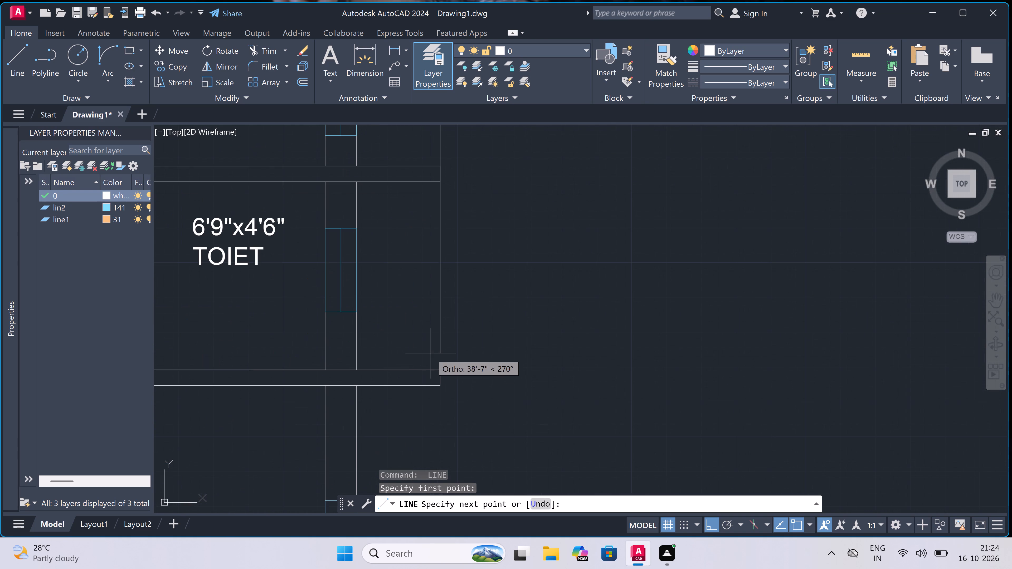
click(443, 366)
key(Escape)
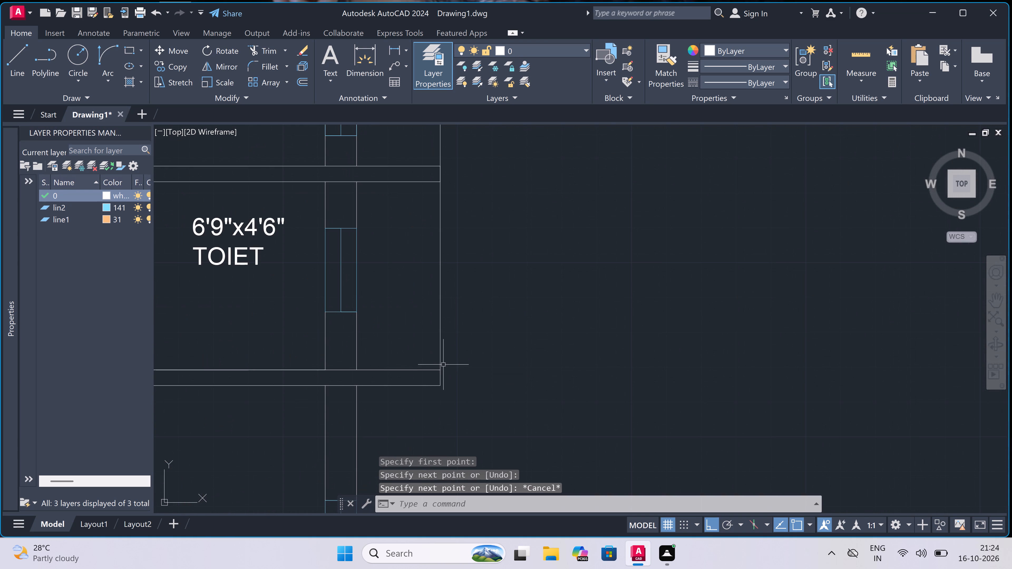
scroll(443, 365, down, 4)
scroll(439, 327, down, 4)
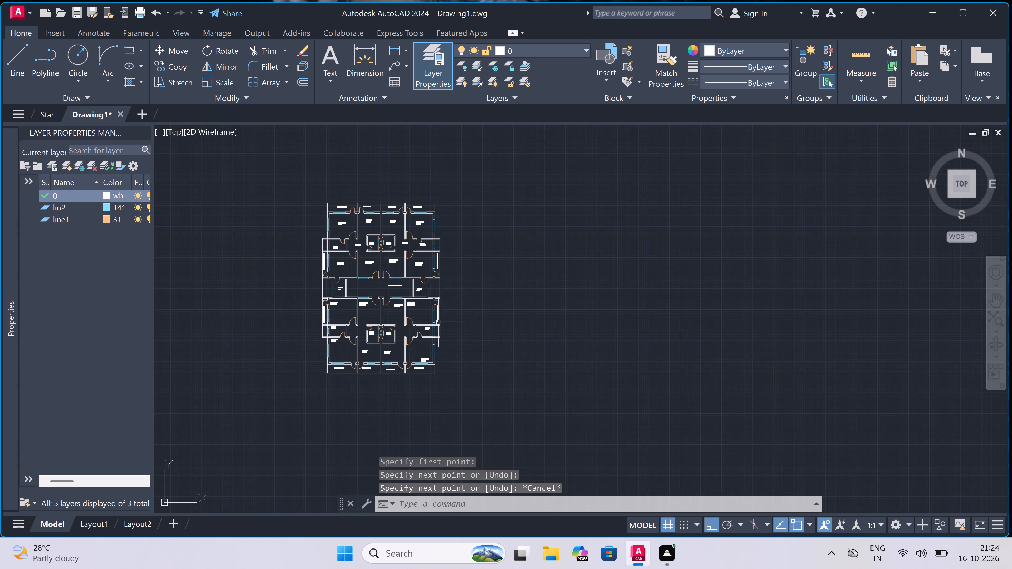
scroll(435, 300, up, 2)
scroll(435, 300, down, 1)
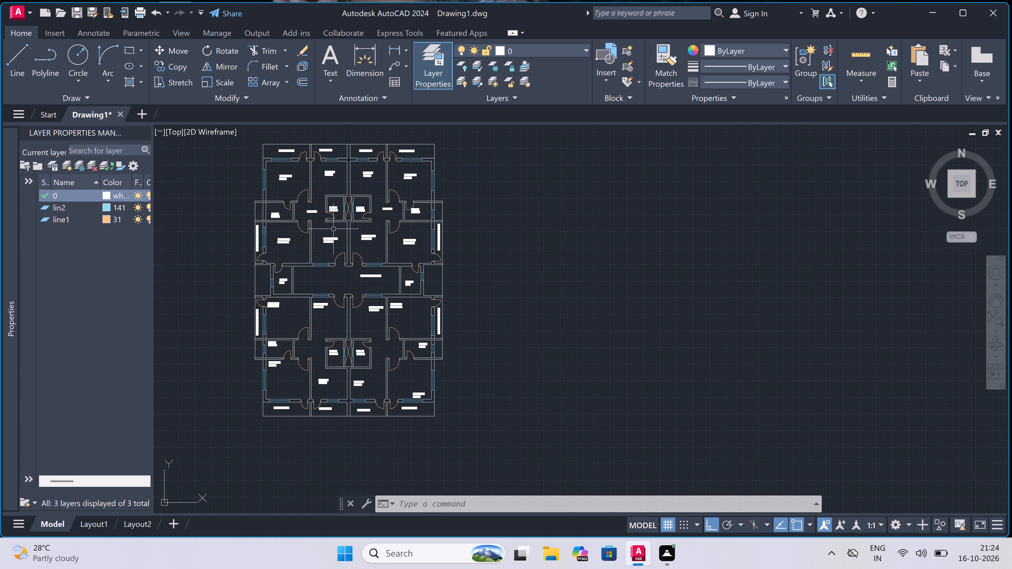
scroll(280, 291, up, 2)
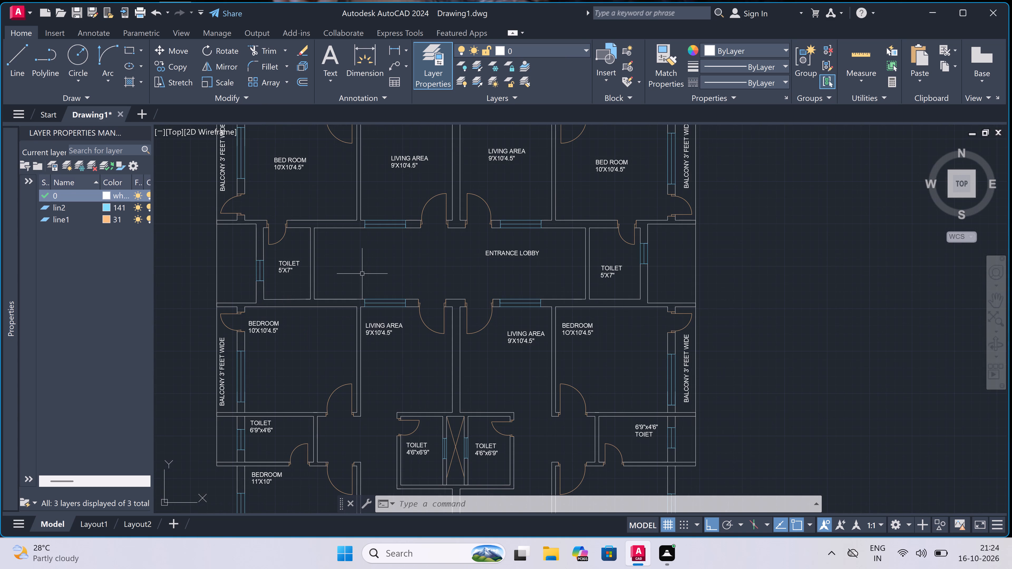
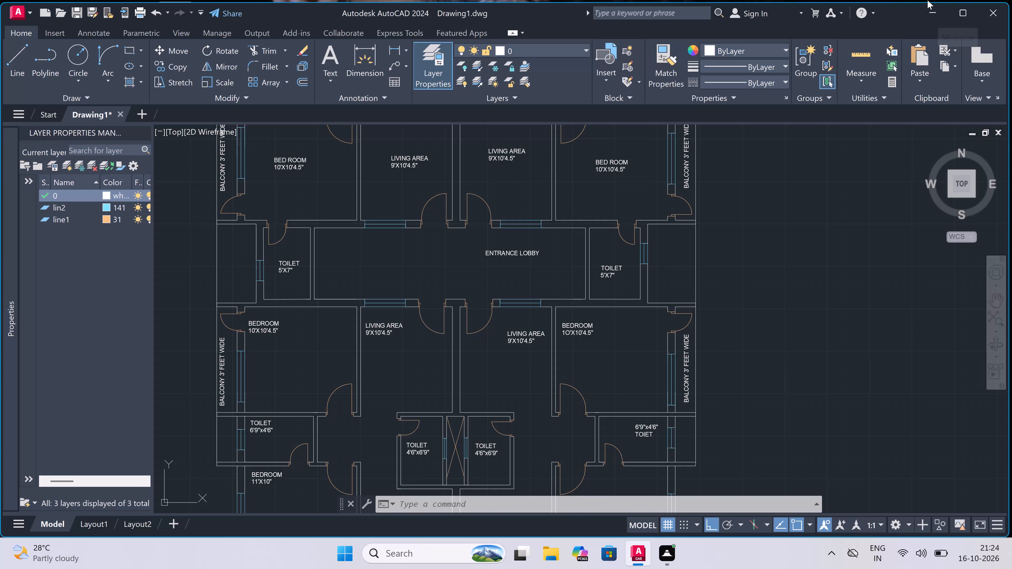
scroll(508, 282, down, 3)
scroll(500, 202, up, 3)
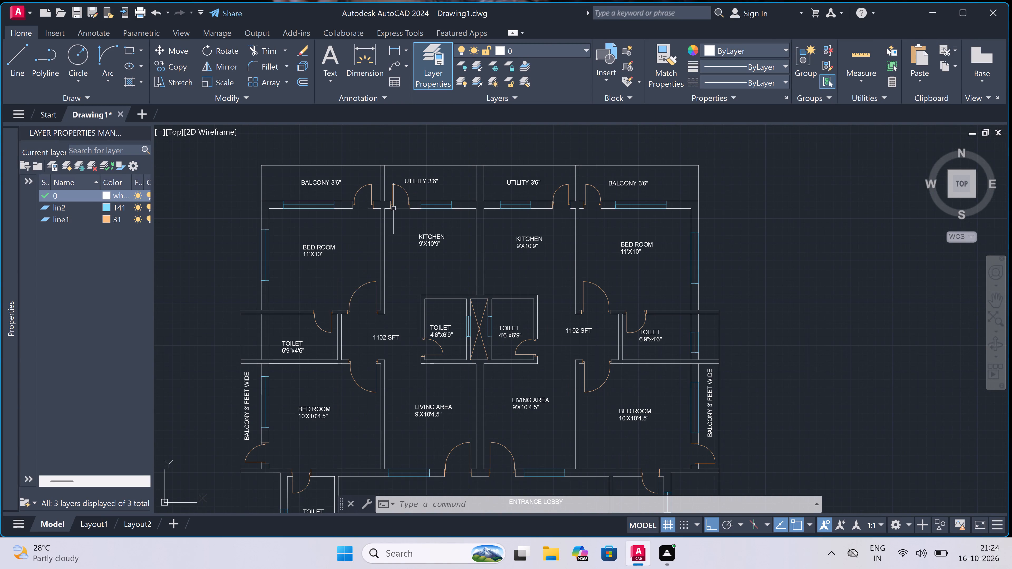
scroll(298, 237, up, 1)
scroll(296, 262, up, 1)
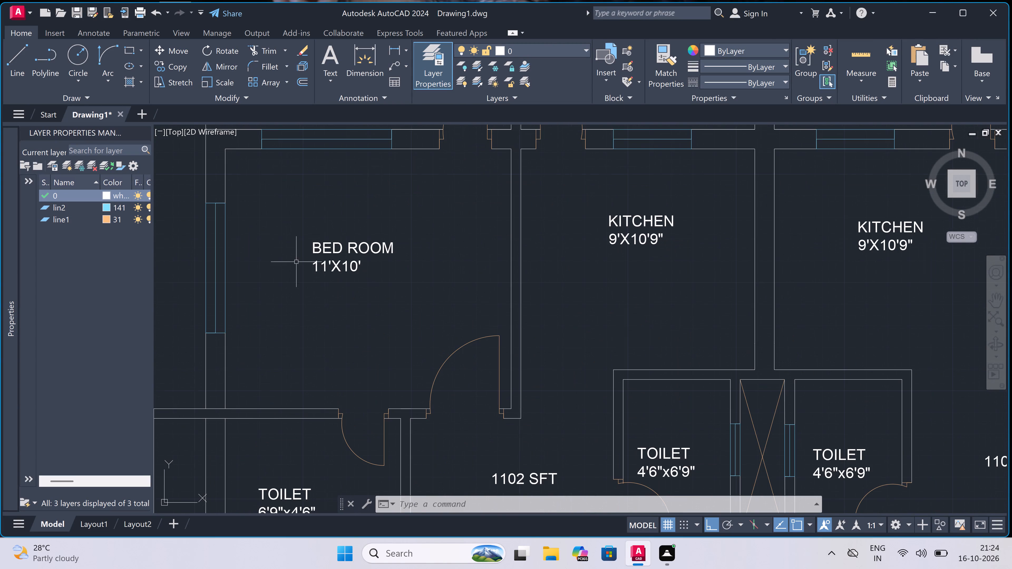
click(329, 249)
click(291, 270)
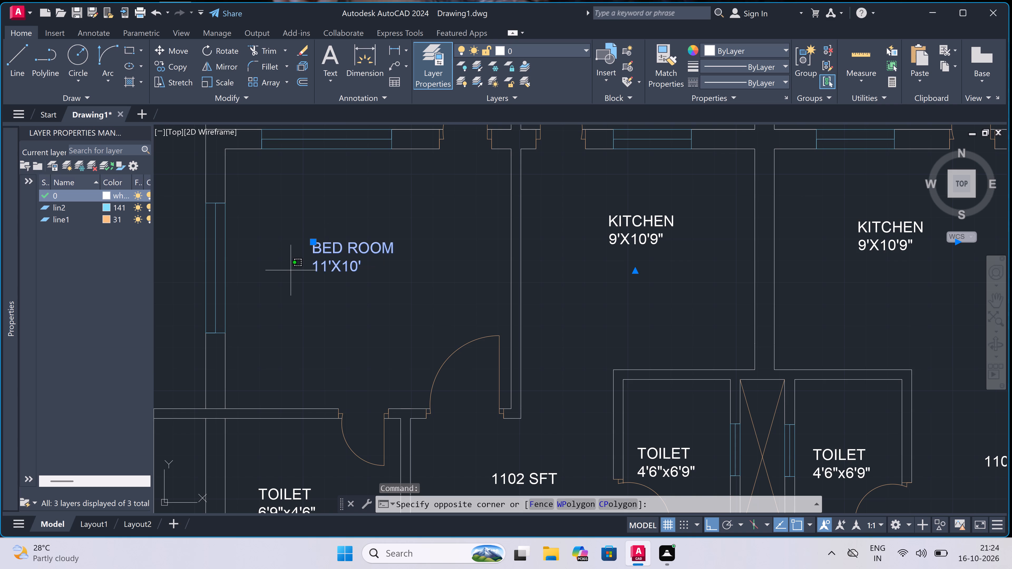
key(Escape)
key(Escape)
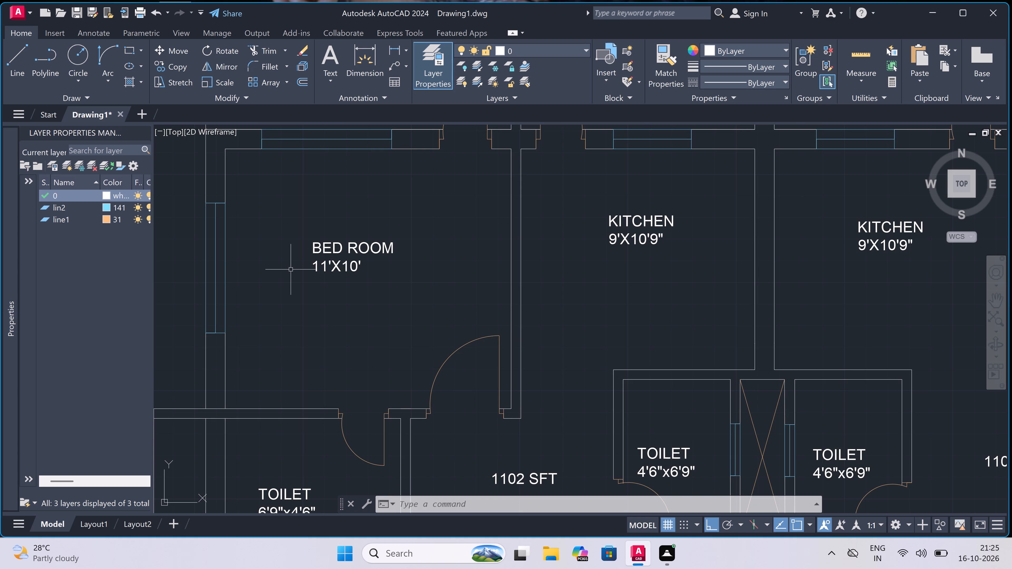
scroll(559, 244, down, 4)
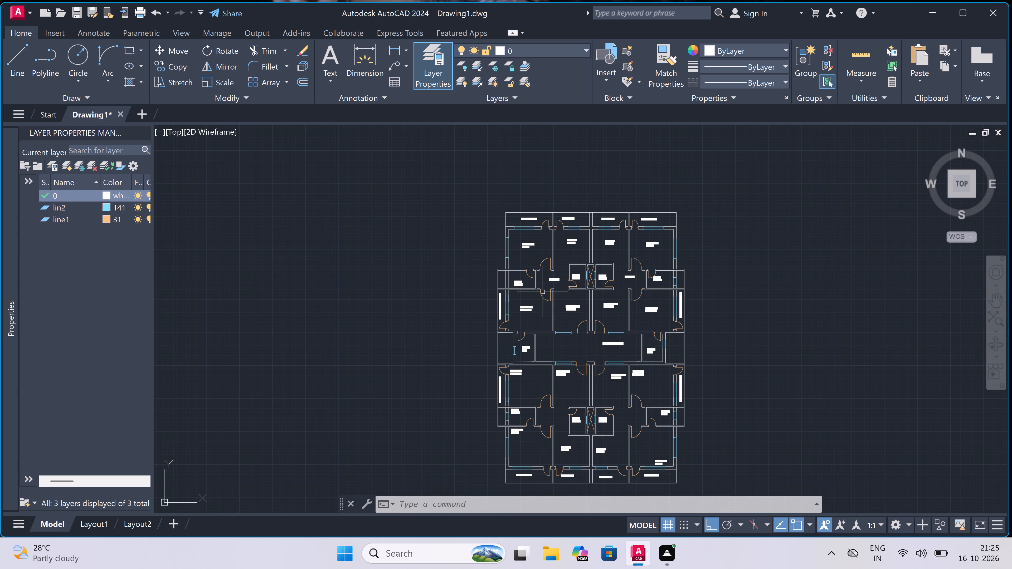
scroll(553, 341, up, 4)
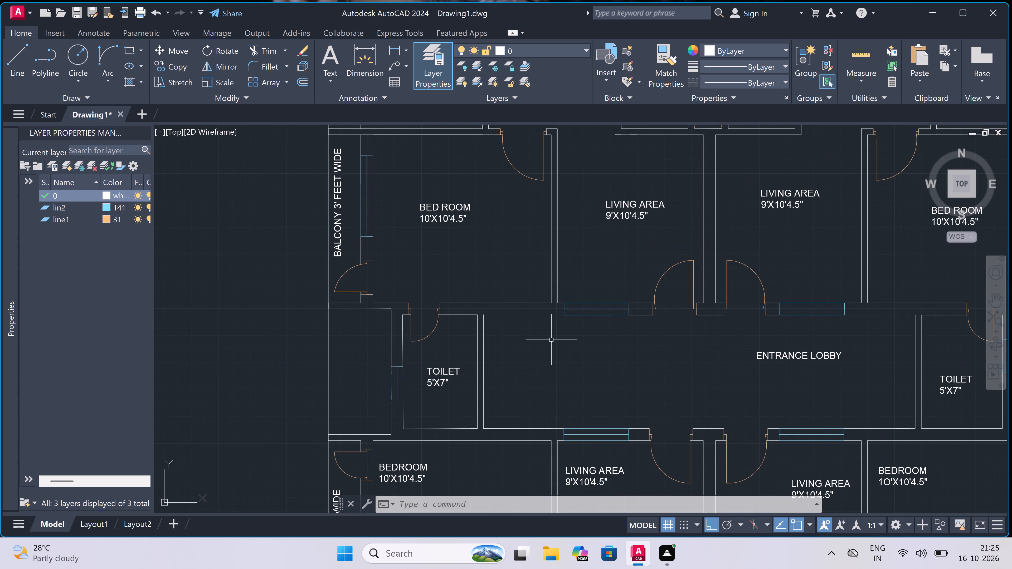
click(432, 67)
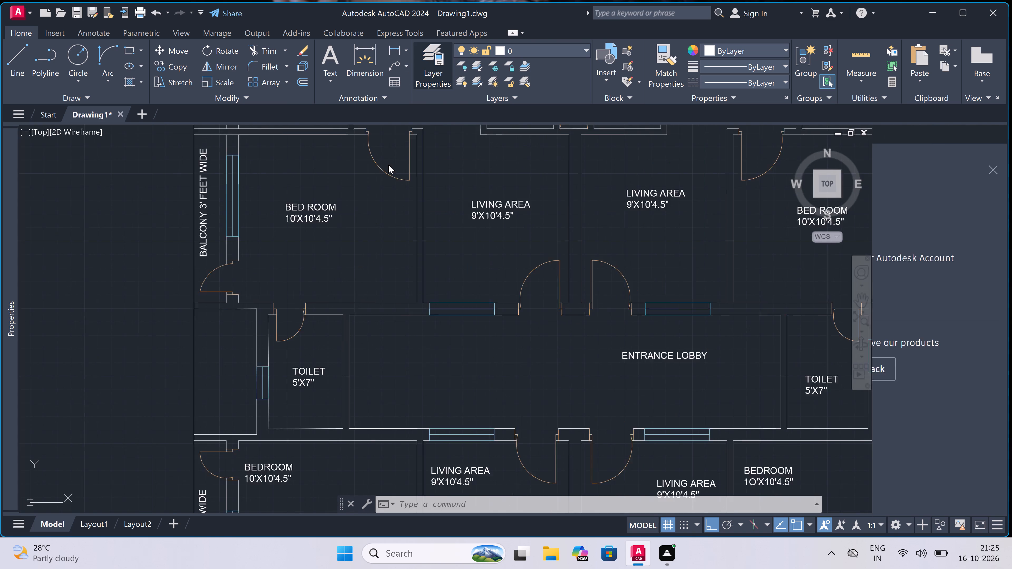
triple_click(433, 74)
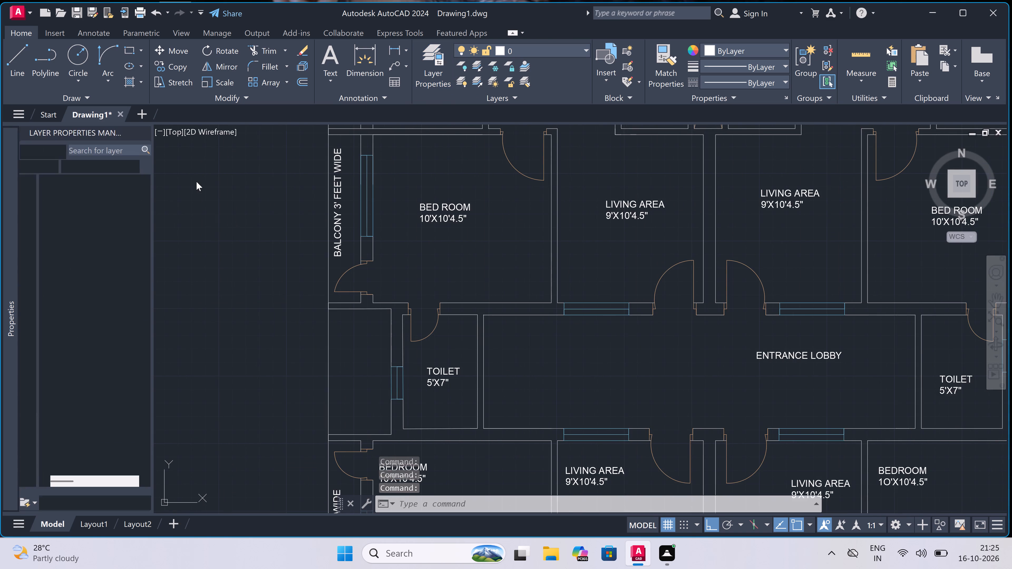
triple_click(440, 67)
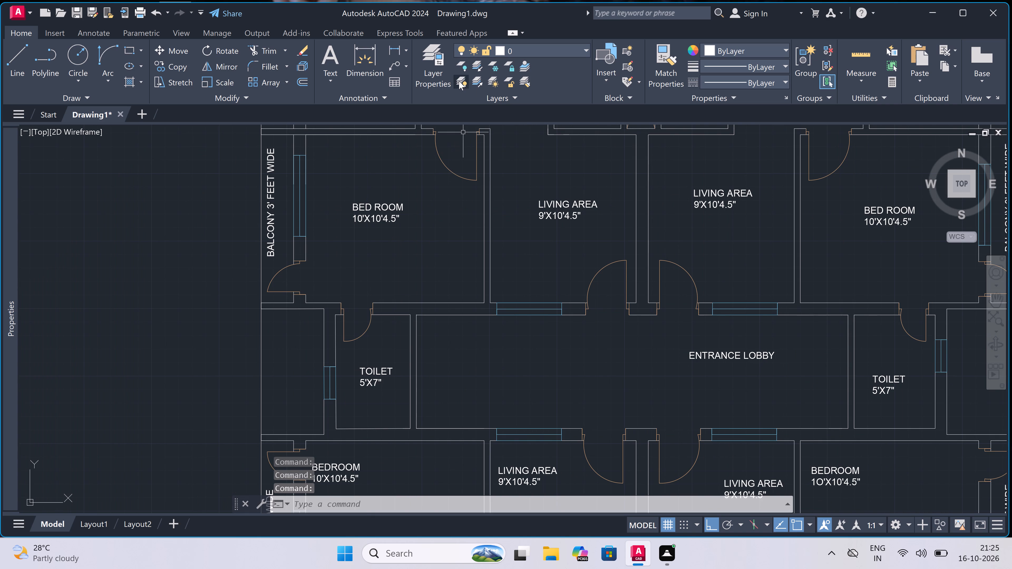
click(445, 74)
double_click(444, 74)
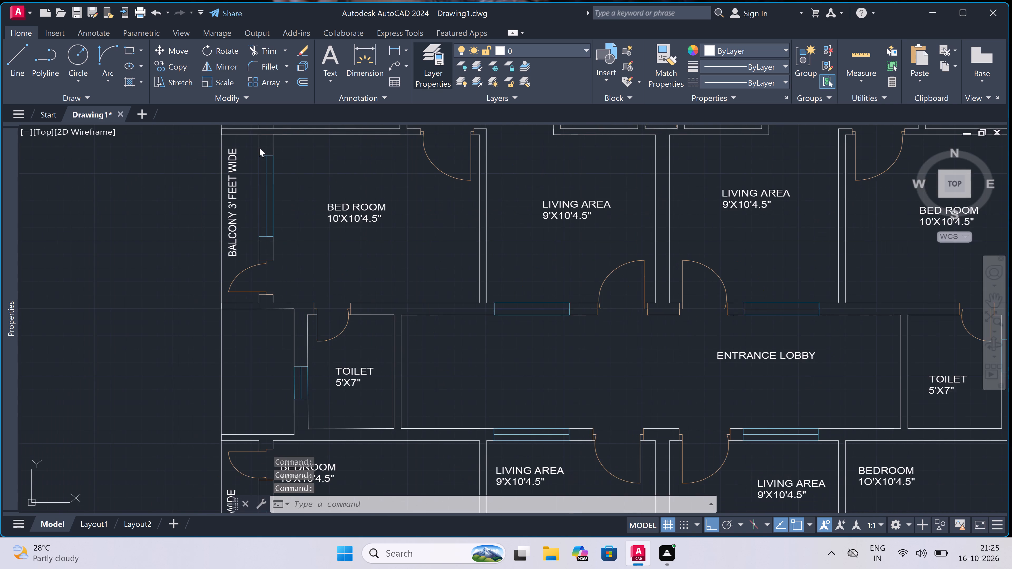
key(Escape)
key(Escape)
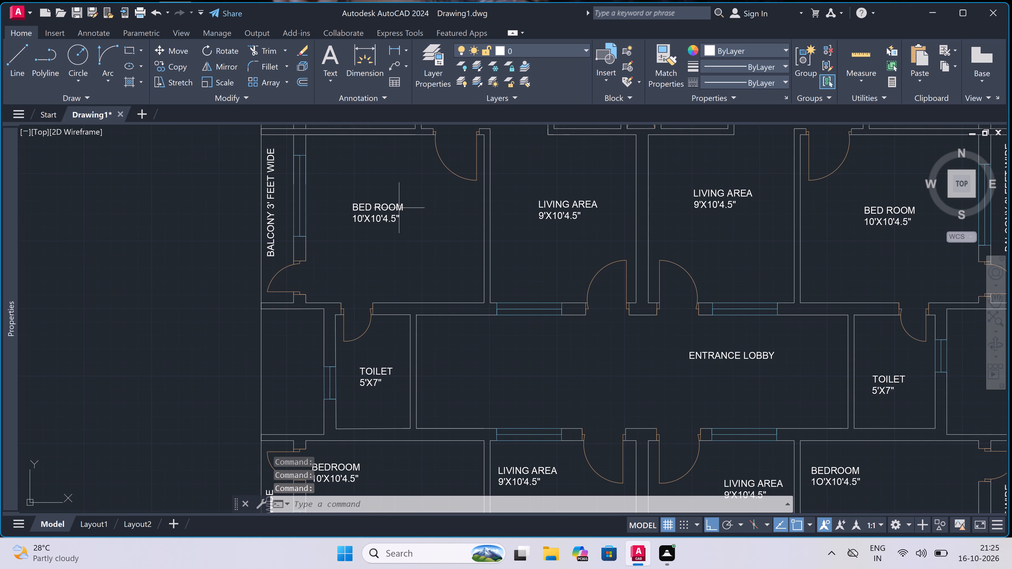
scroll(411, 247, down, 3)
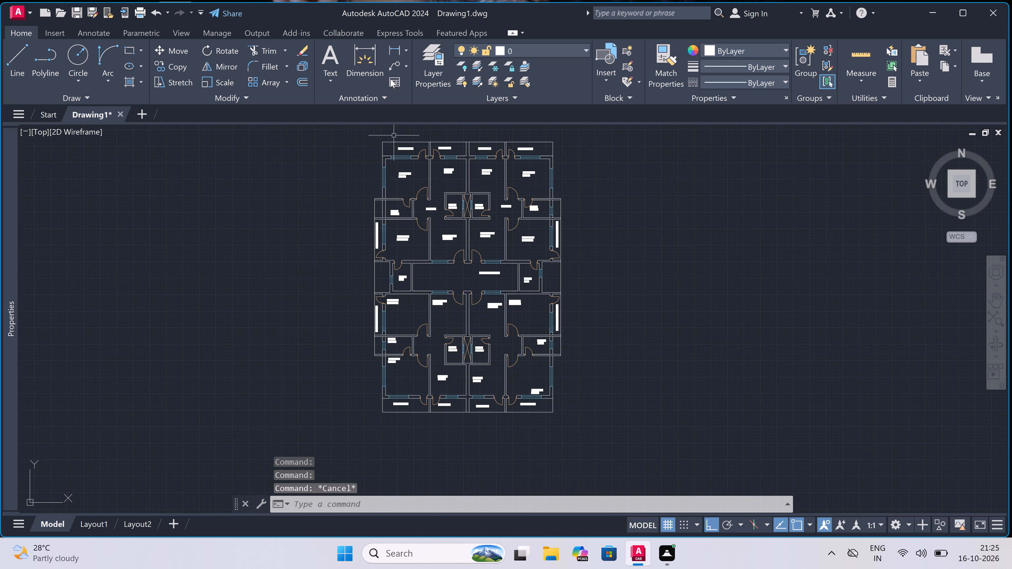
Create a new layer named line3 with index colour 60 and make it the current layer.
double_click(434, 63)
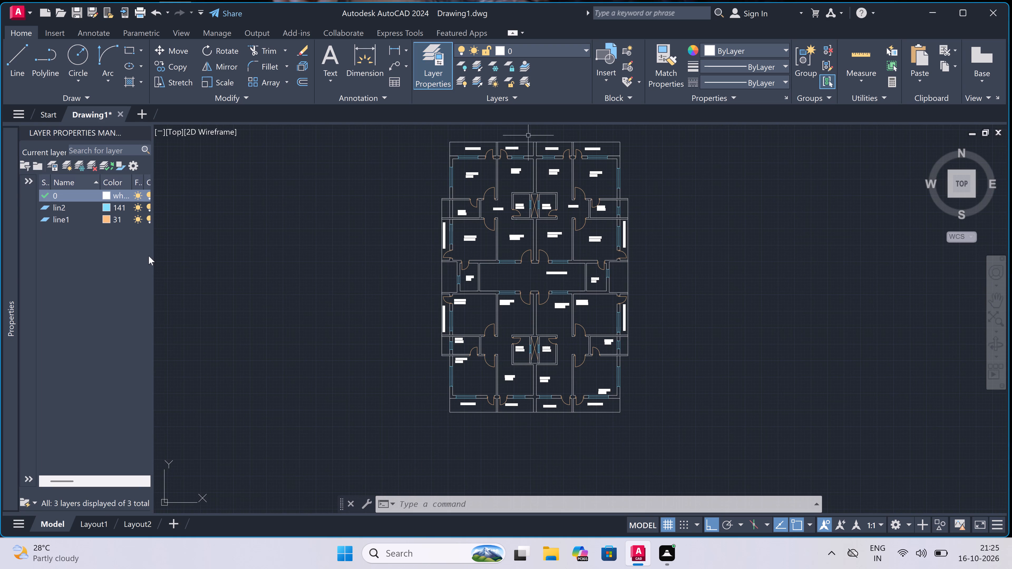
right_click(114, 271)
click(210, 259)
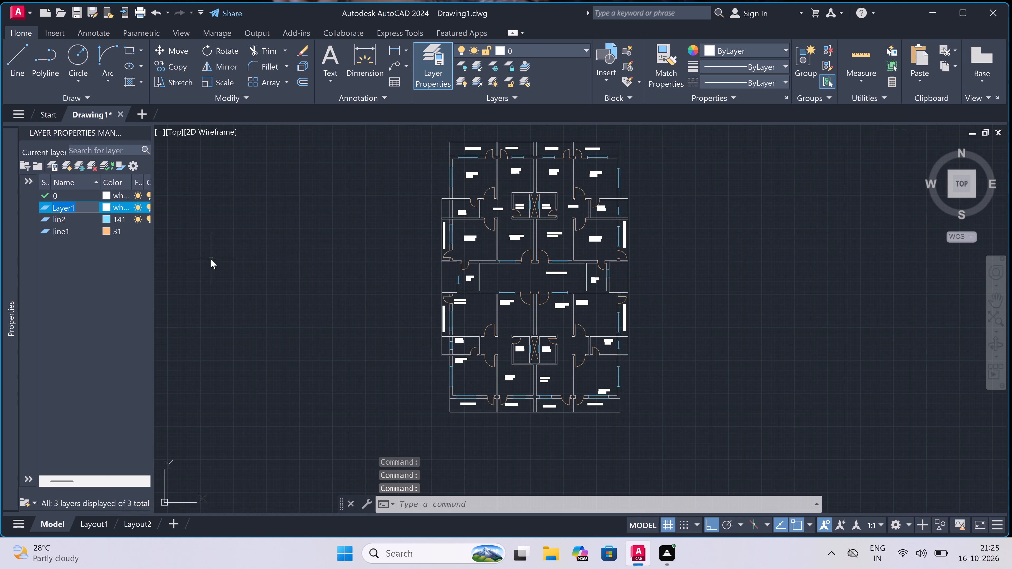
key(BackSpace)
text(line)
key(3)
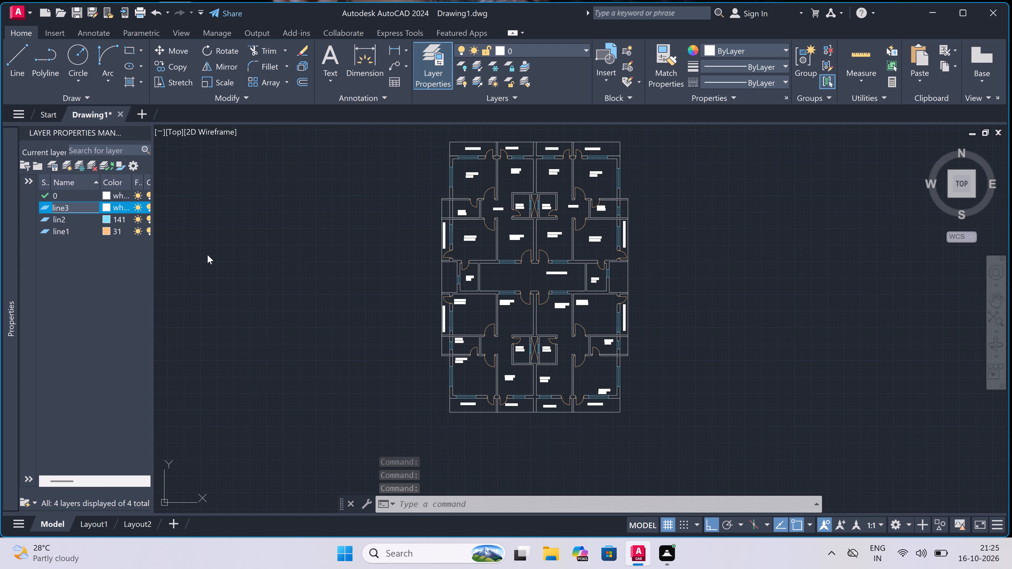
double_click(107, 206)
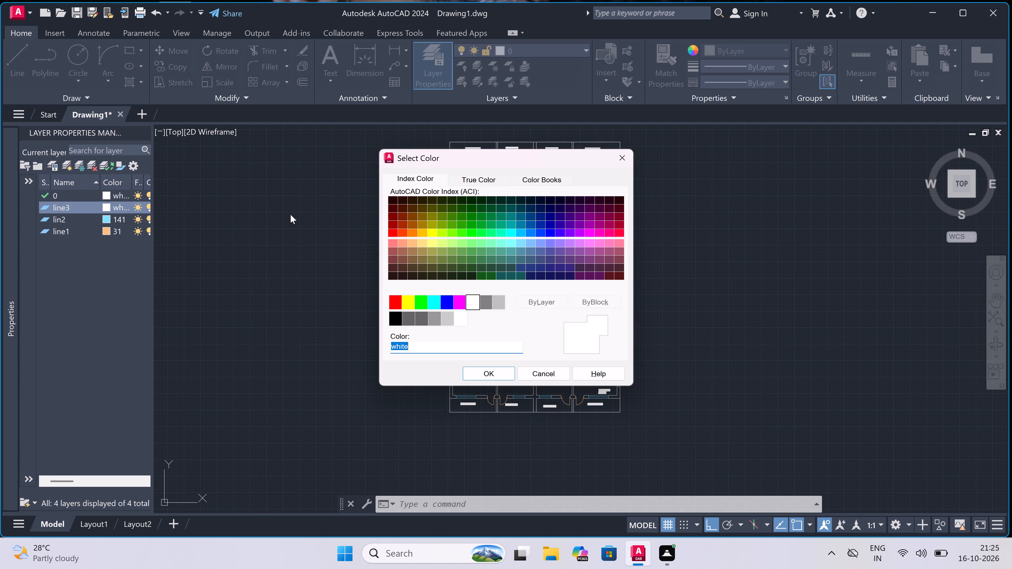
click(443, 231)
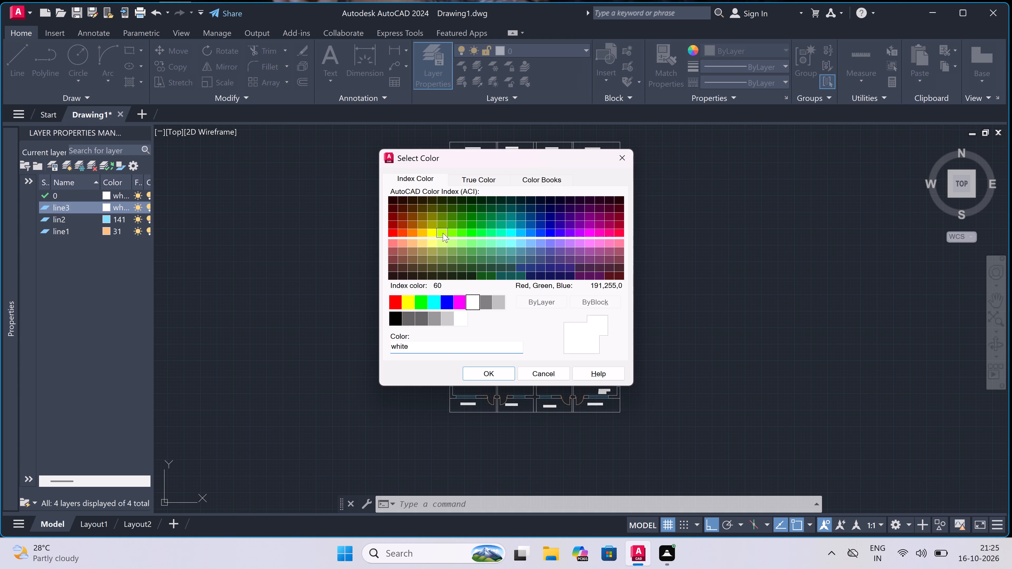
click(487, 371)
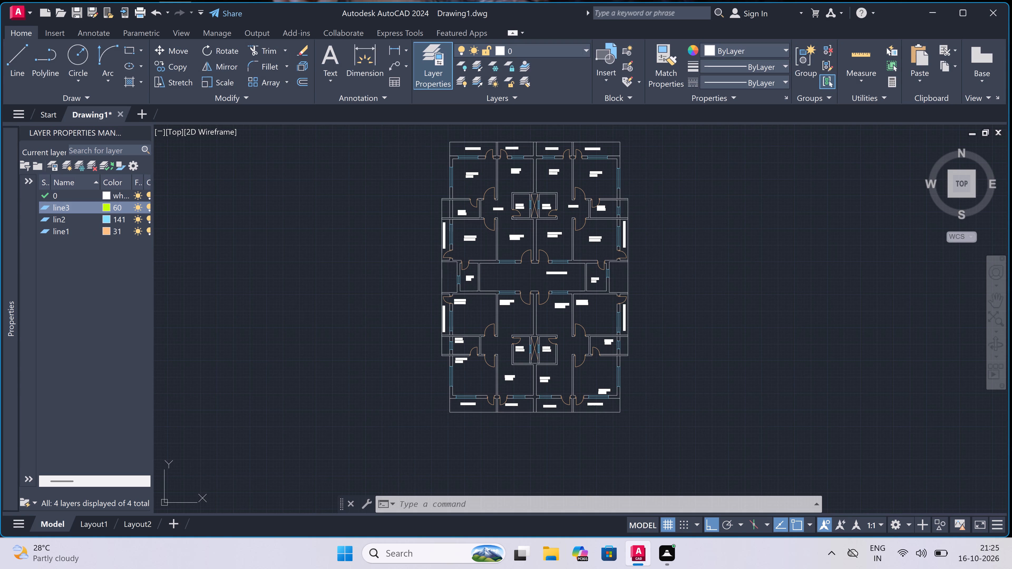
click(535, 53)
click(539, 108)
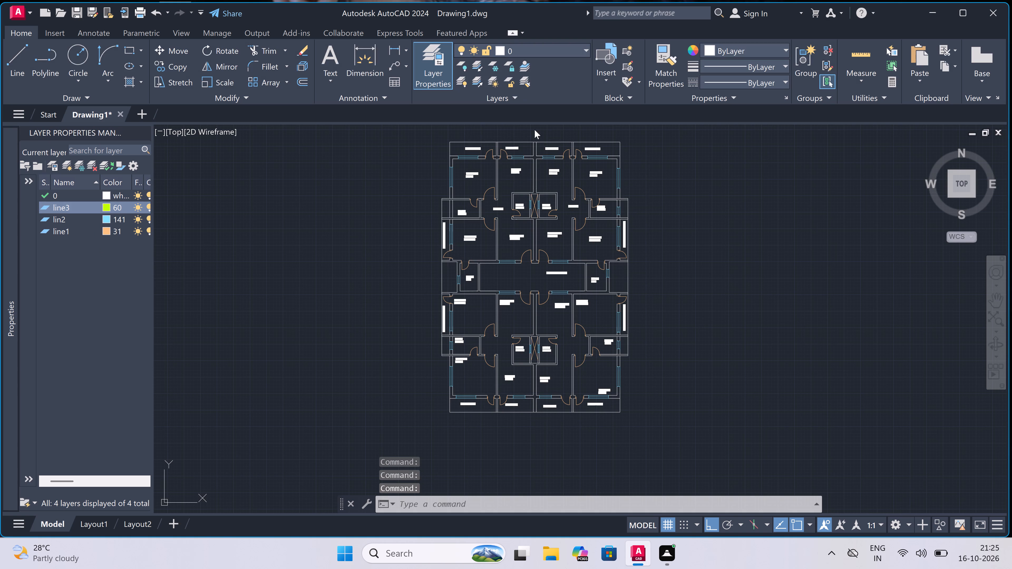
On layer line3, draw a vertical line across the entrance lobby from north wall to south wall, slightly east of the lobby's west wall.
scroll(507, 288, up, 3)
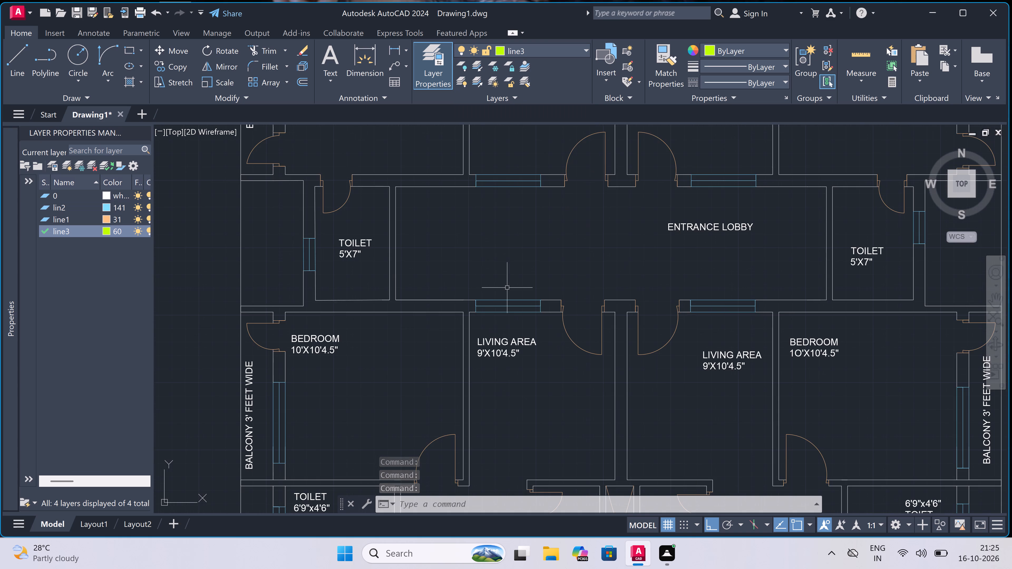
scroll(508, 279, down, 1)
scroll(508, 271, up, 3)
scroll(508, 271, down, 3)
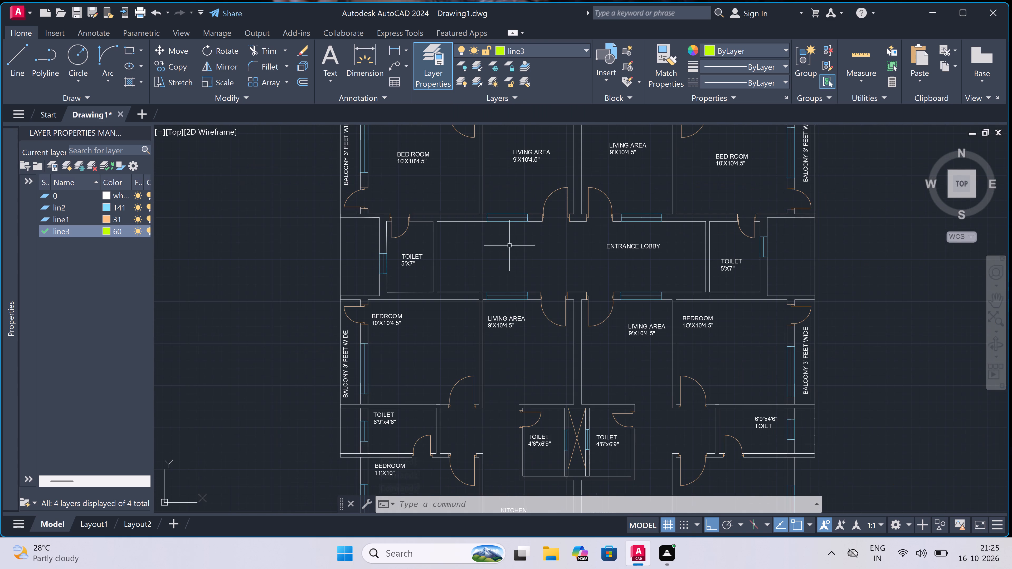
scroll(511, 237, up, 2)
text(l)
key(space)
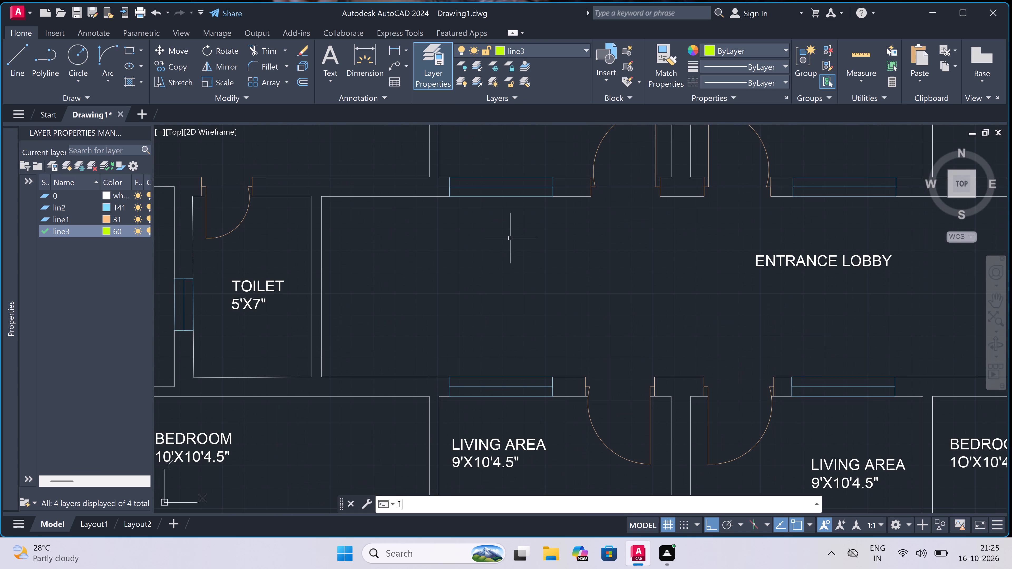
click(370, 197)
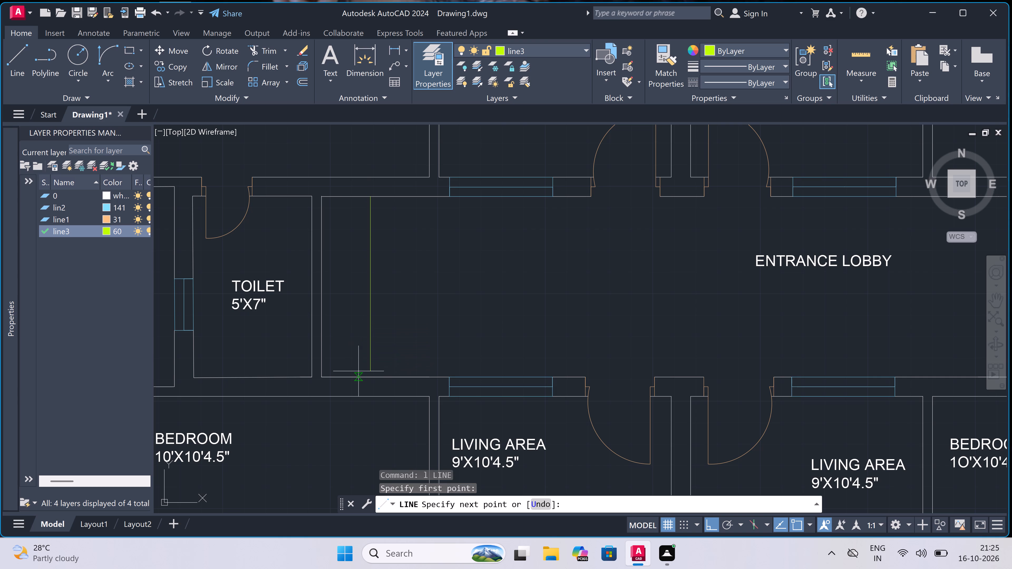
click(367, 375)
key(Escape)
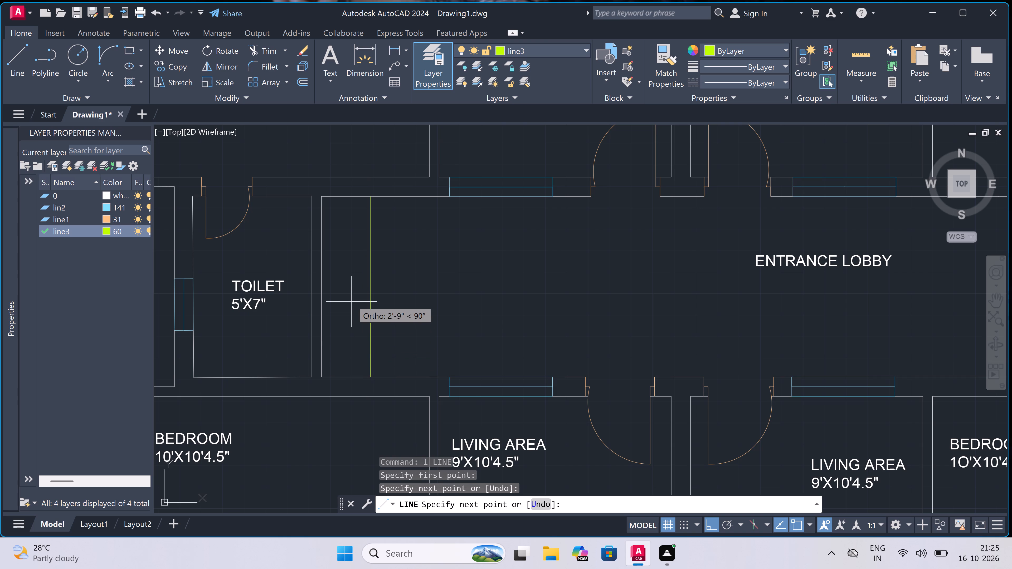
Draw a horizontal line east from the green vertical line's midpoint, ending just past the windows at the lobby's west end.
key(space)
click(371, 283)
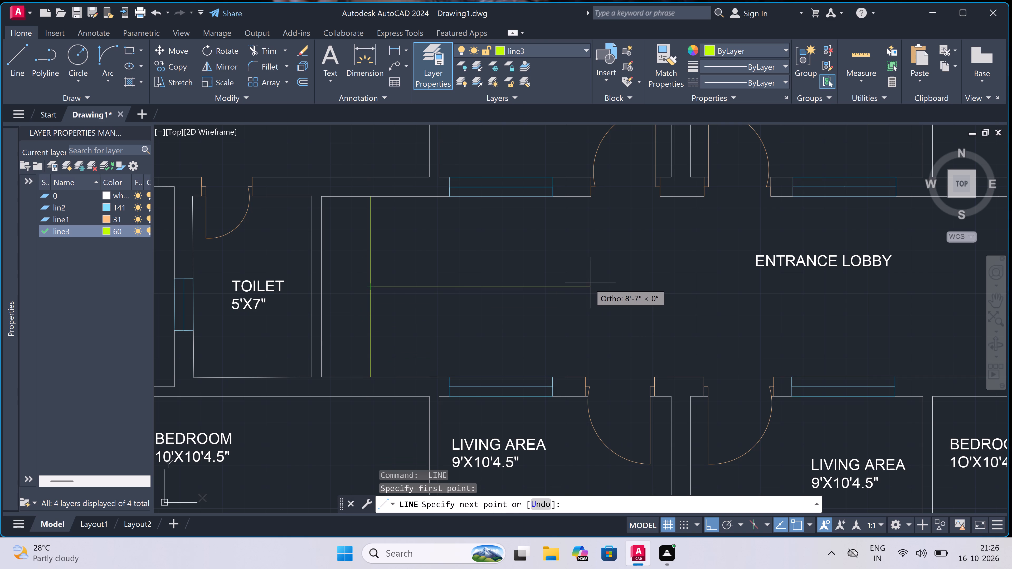
click(558, 286)
key(Escape)
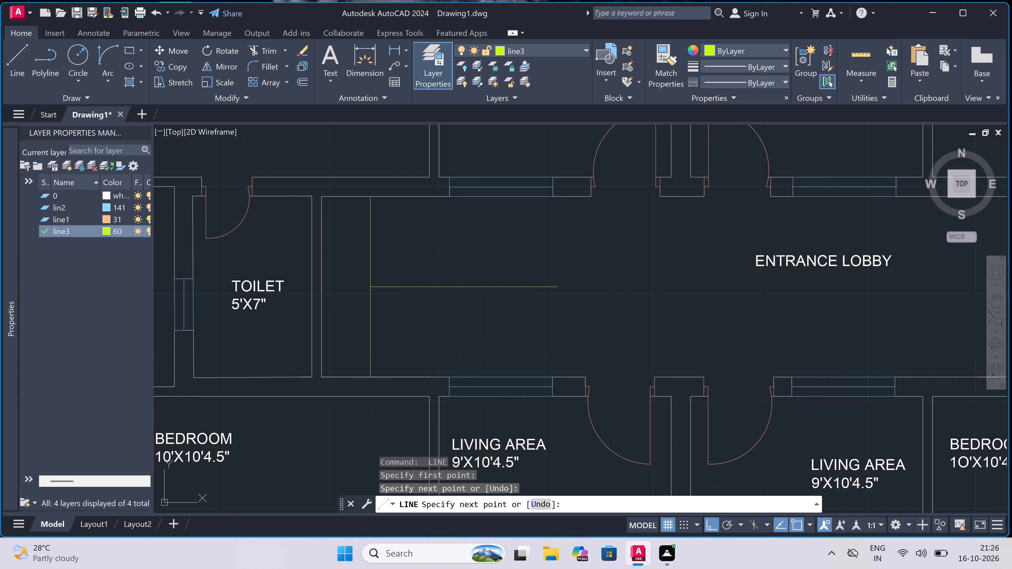
Offset the vertical stair line eastward repeatedly at 8" spacing to make ten parallel tread lines, stopping just short of the horizontal line's end.
key(o)
key(space)
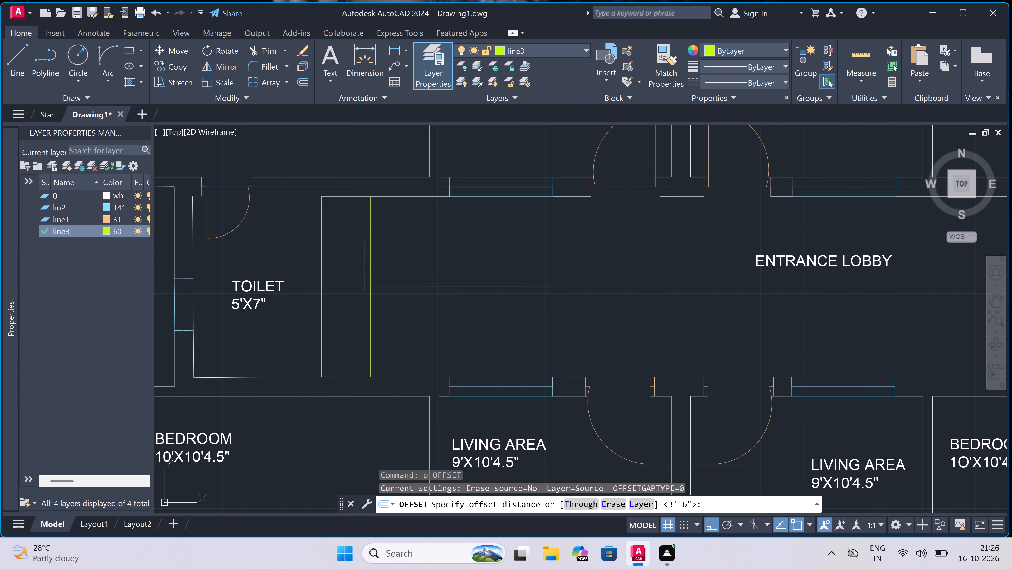
click(369, 262)
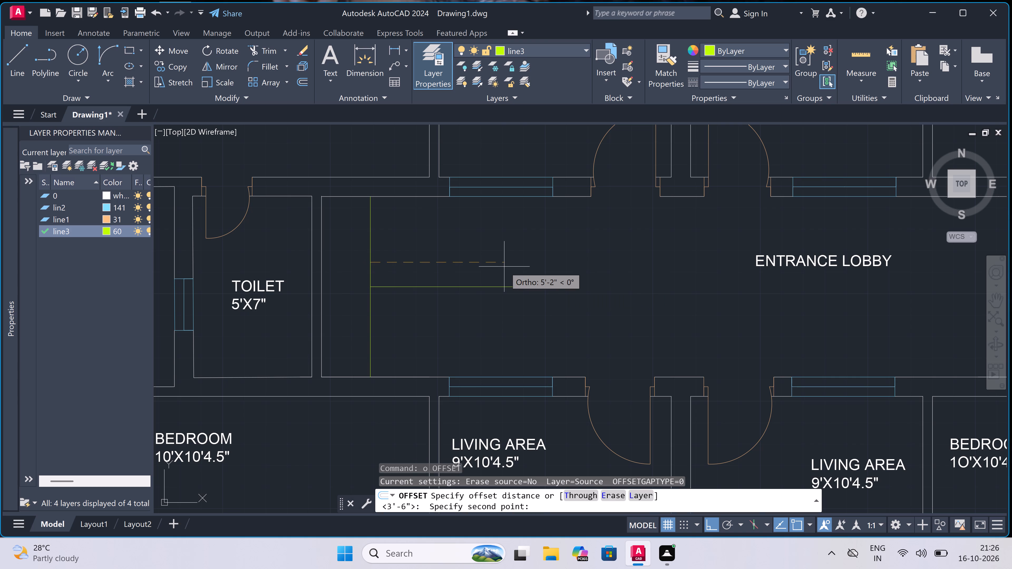
text(8")
key(space)
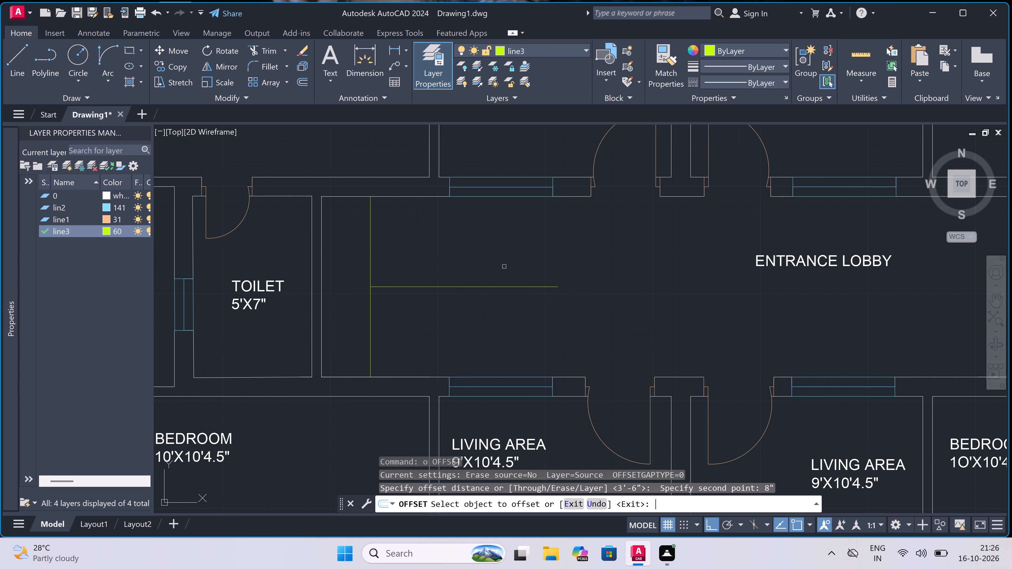
click(371, 252)
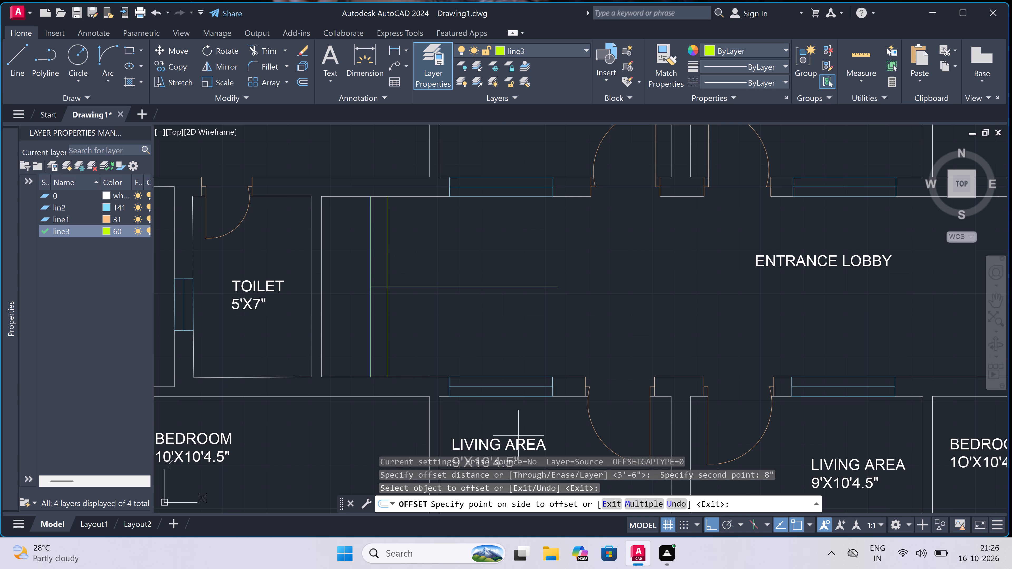
click(638, 505)
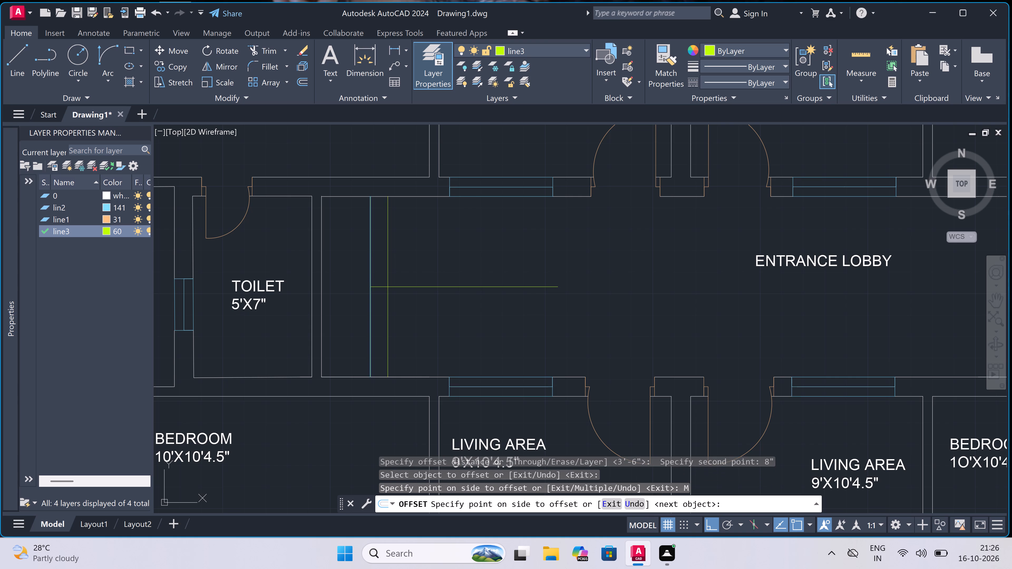
triple_click(517, 242)
triple_click(517, 242)
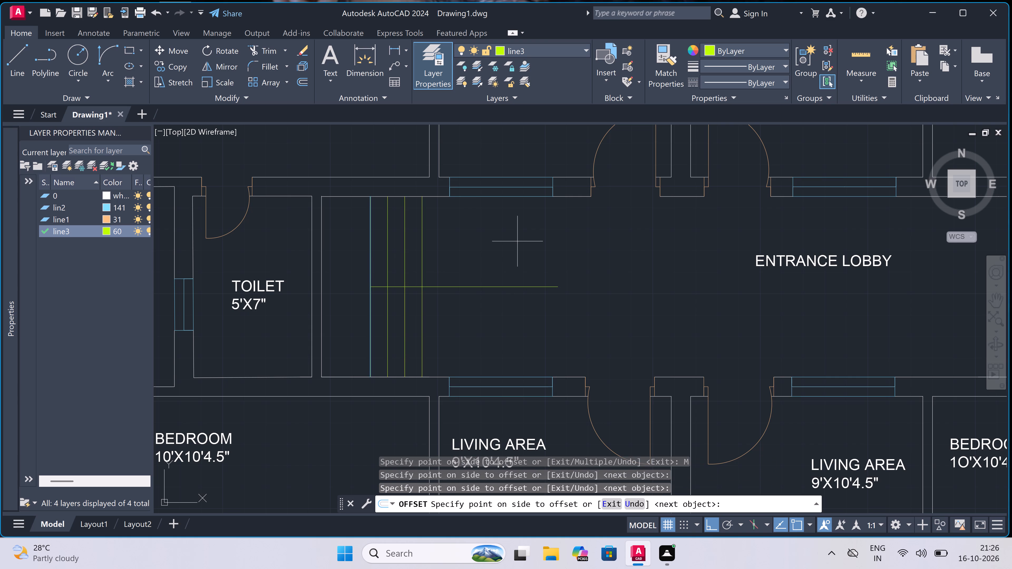
triple_click(517, 241)
click(517, 241)
double_click(520, 239)
double_click(528, 235)
click(532, 234)
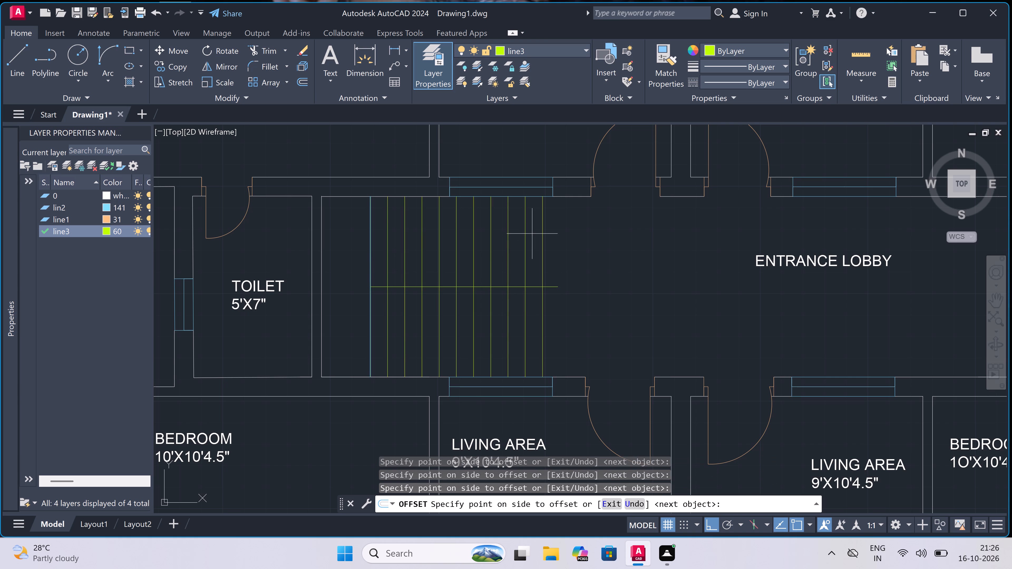
click(536, 236)
key(Escape)
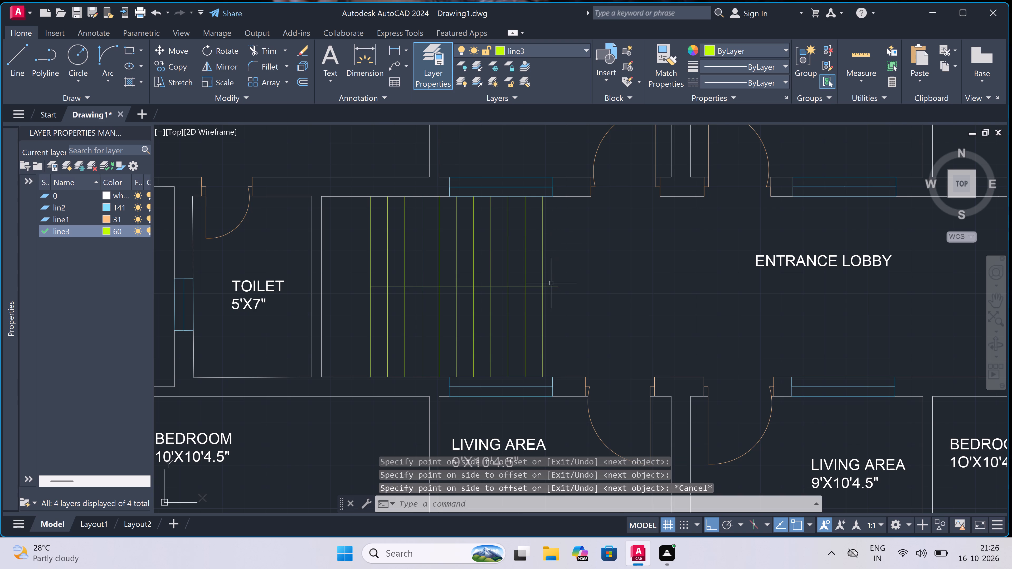
Trim off the part of the horizontal stair line that overhangs east of the last tread line.
scroll(551, 292, up, 1)
text(tr)
key(space)
click(549, 302)
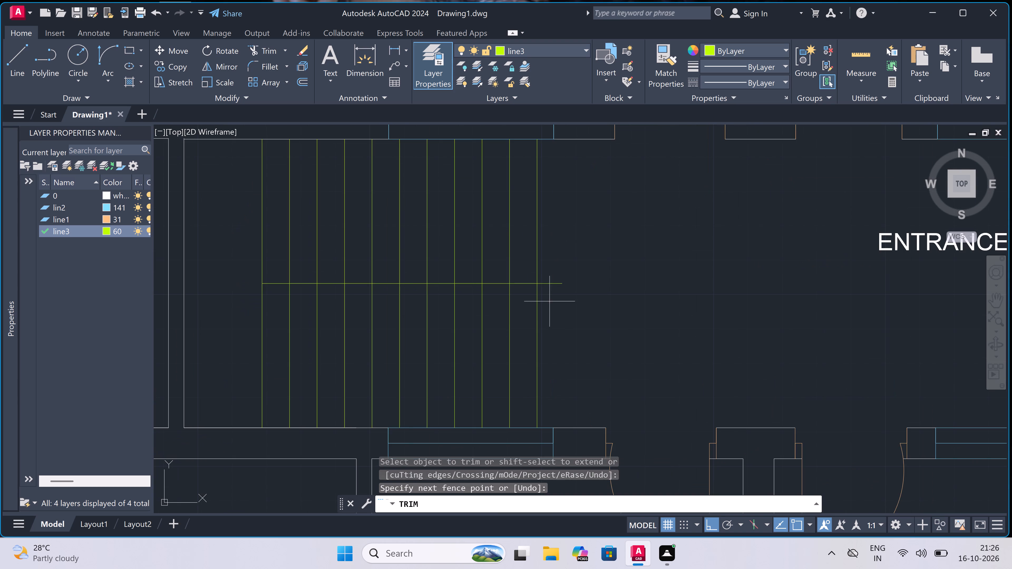
double_click(551, 269)
key(Escape)
scroll(551, 269, down, 3)
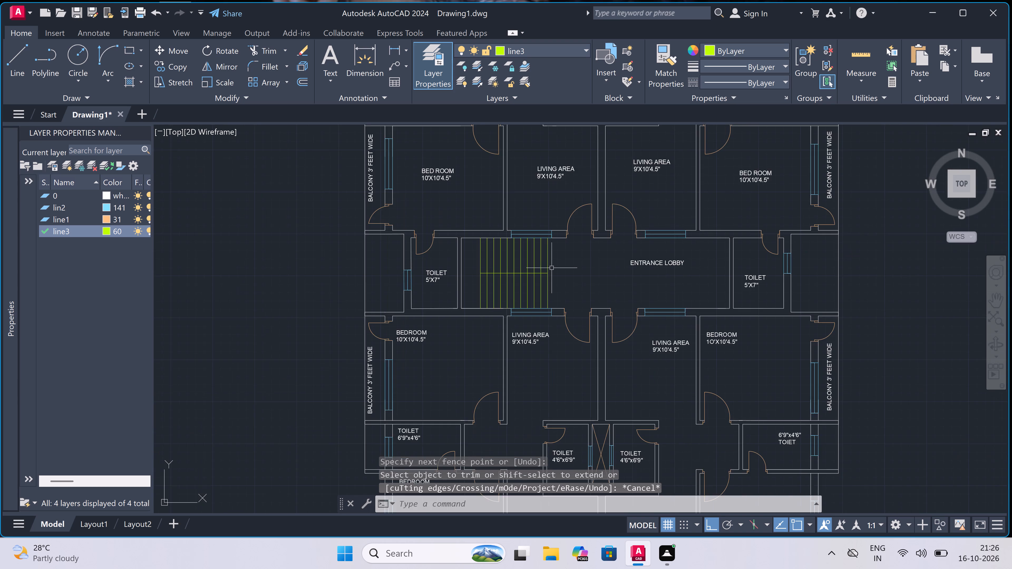
Draw the stair direction line from just east of the upper flight: about 8'-3" west, 3'-4" south, and east to the third tread line.
scroll(552, 268, up, 2)
text(l)
key(space)
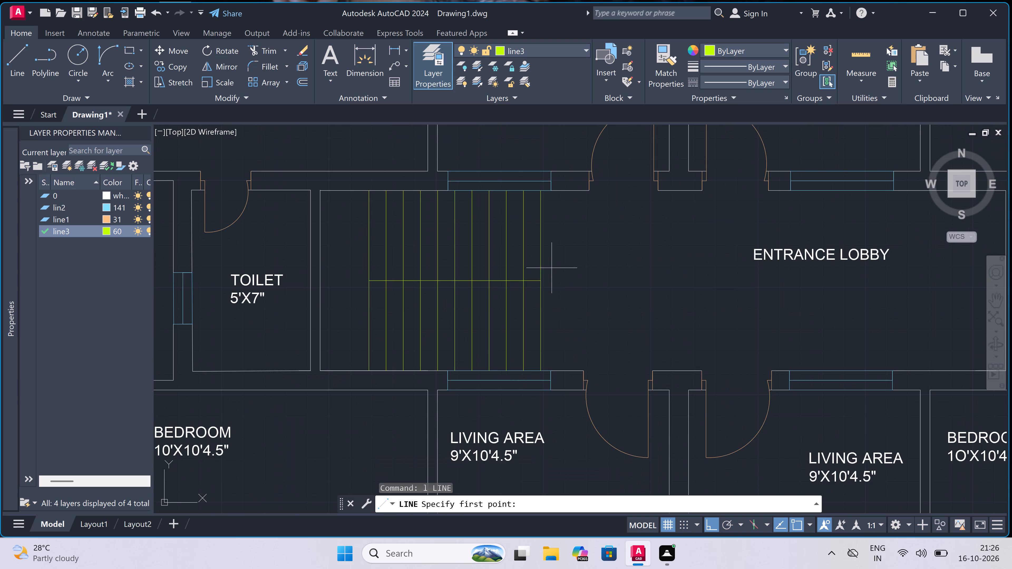
click(557, 238)
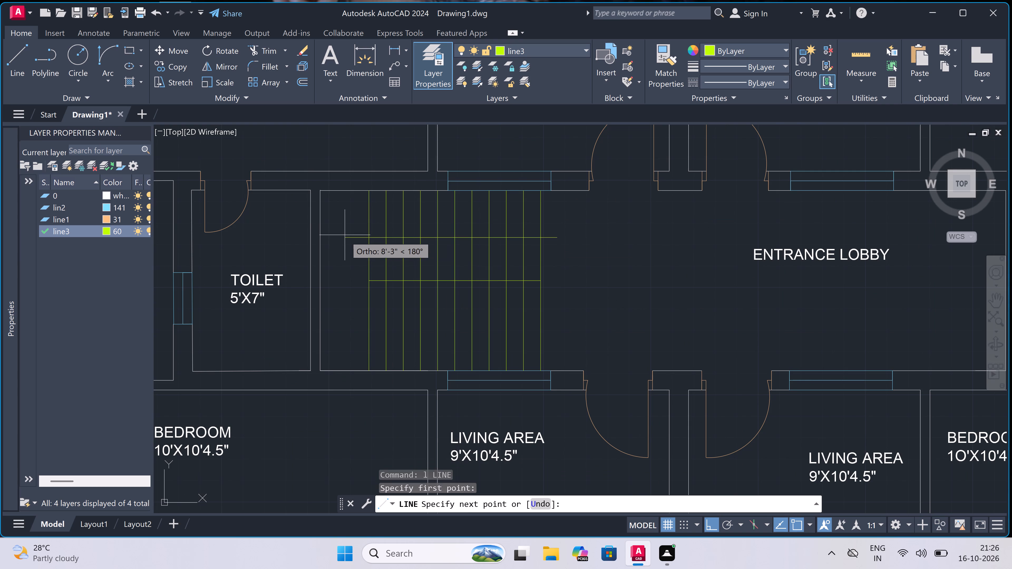
click(345, 235)
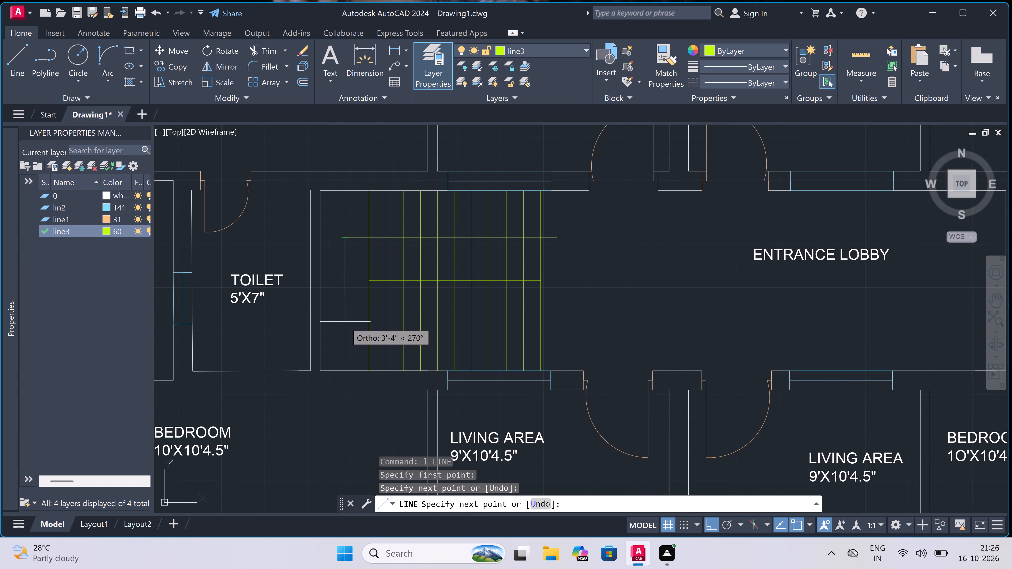
click(345, 322)
scroll(391, 320, up, 2)
click(424, 327)
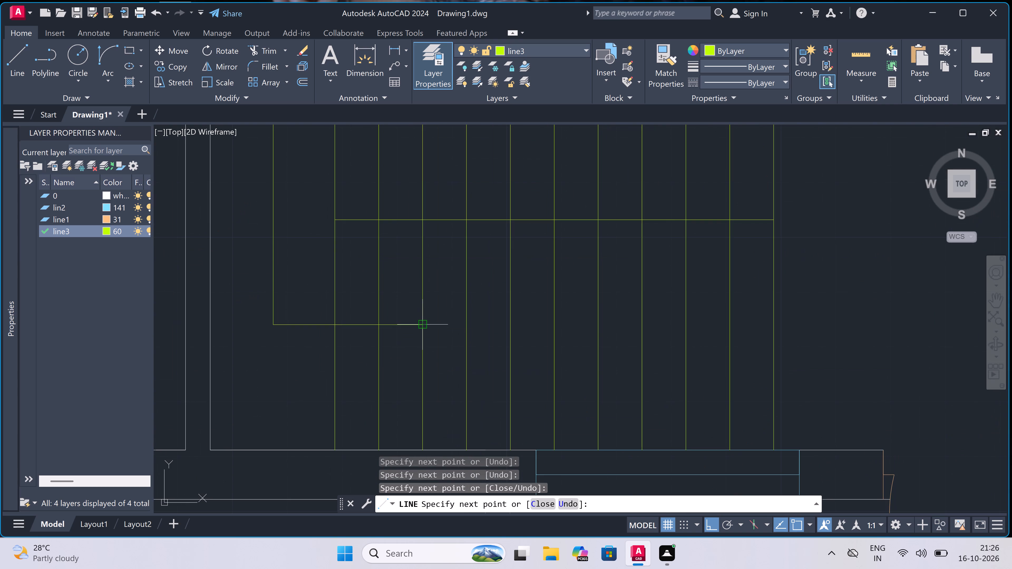
Draw an arrowhead at the direction line's end, from its tip back to points above and below it on the second tread line.
scroll(378, 306, up, 3)
click(378, 305)
scroll(378, 305, down, 3)
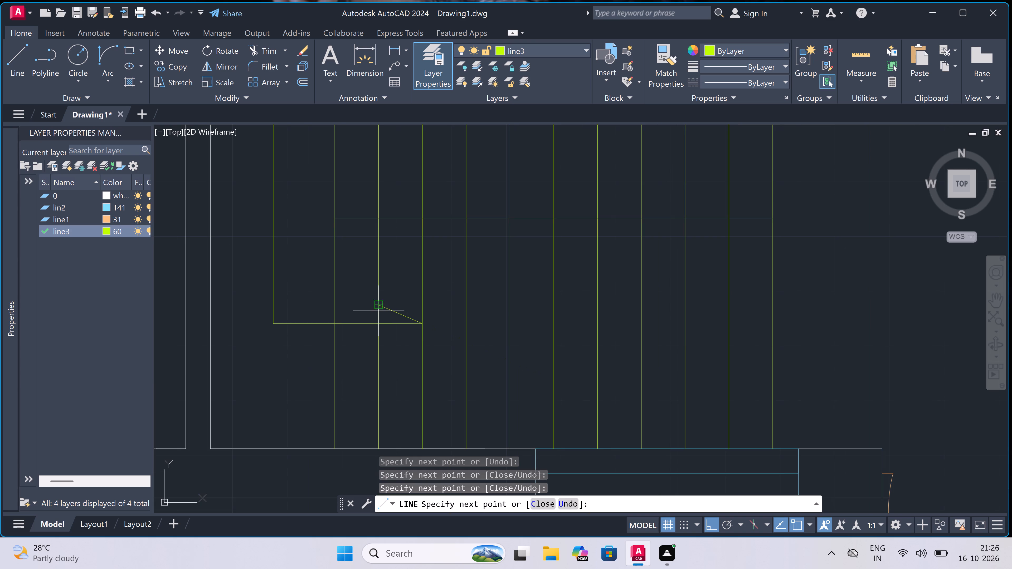
scroll(378, 326, up, 3)
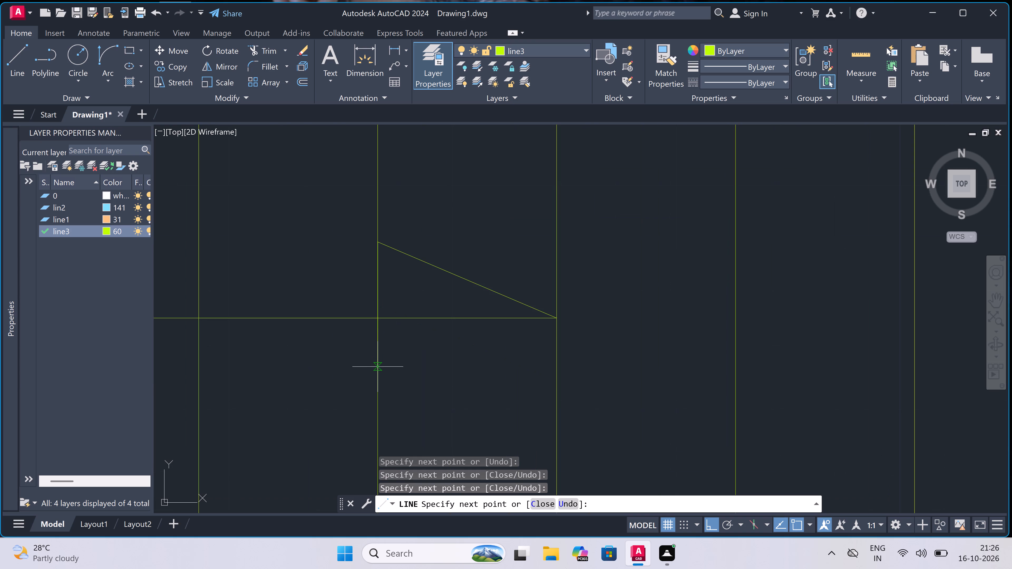
click(377, 371)
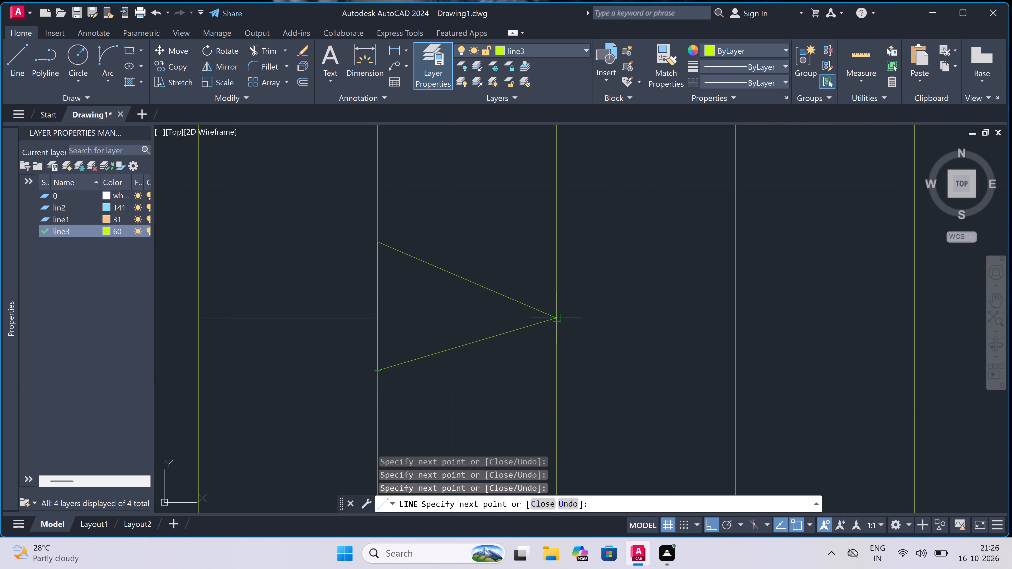
click(554, 319)
key(Escape)
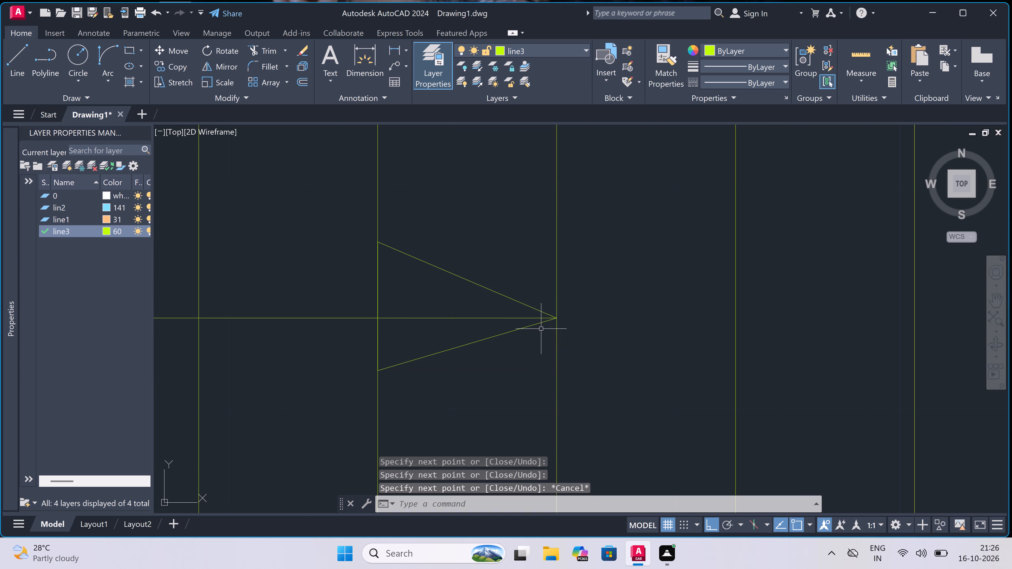
Redraw the arrowhead's lower edge slightly lower on the second tread, trimming away the old lower edge and the shaft inside the arrowhead.
key(space)
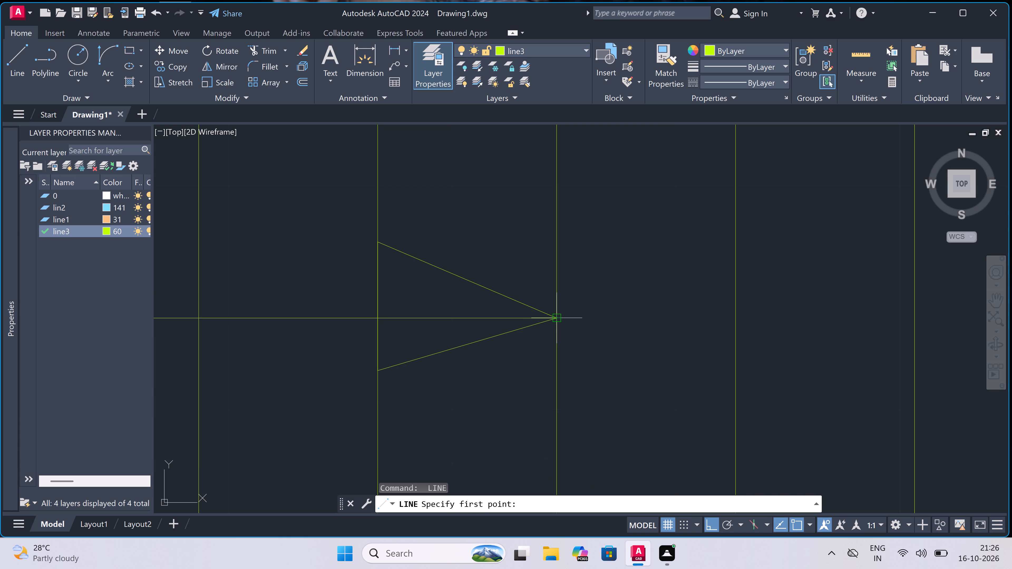
click(553, 318)
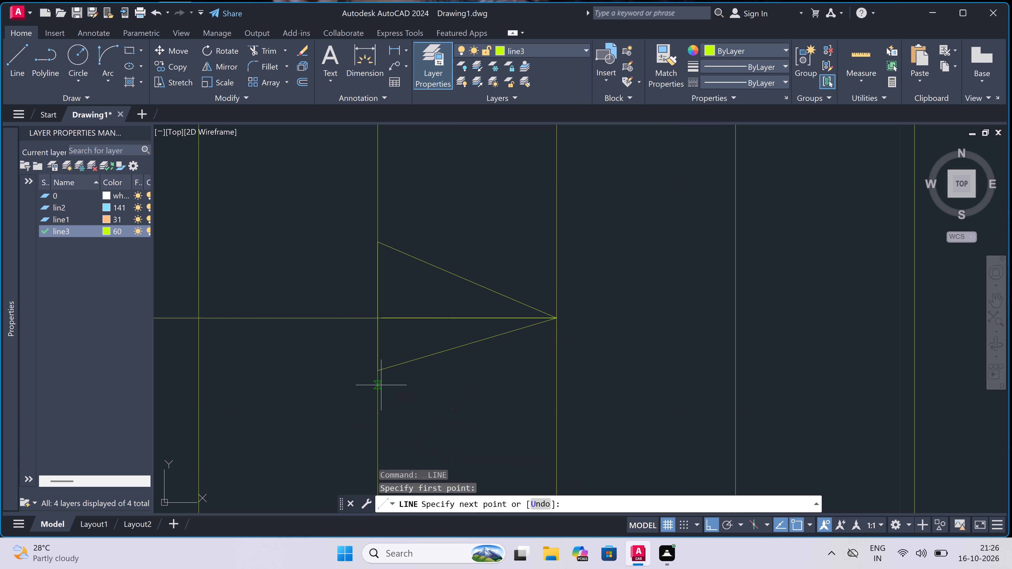
double_click(377, 388)
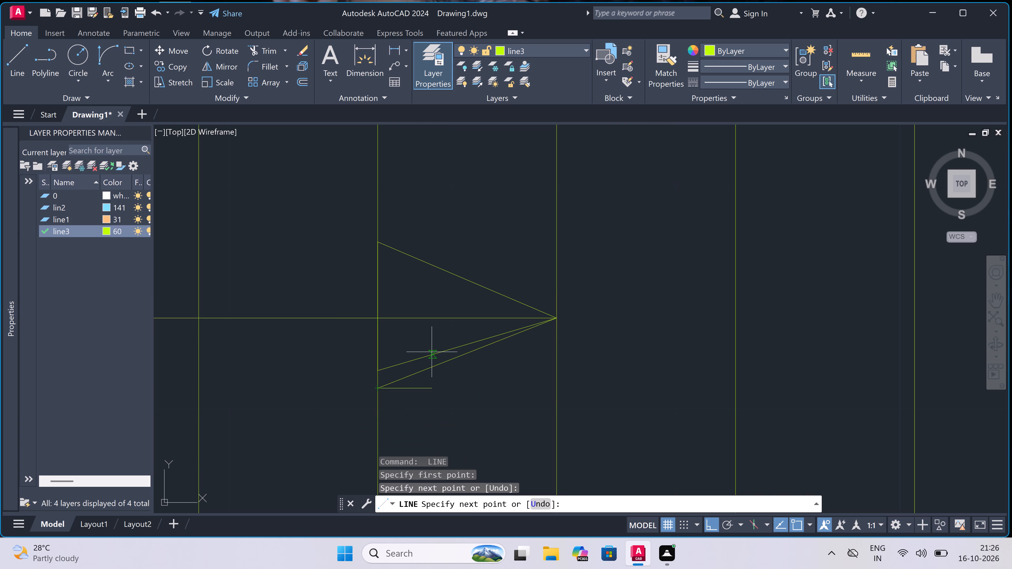
key(Escape)
key(t)
key(r)
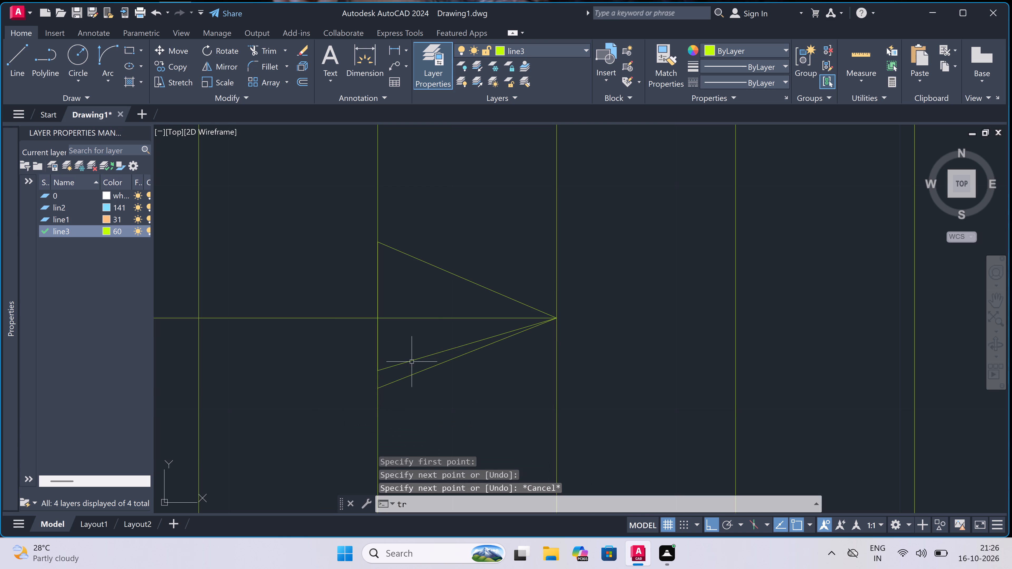
key(space)
click(412, 366)
click(414, 310)
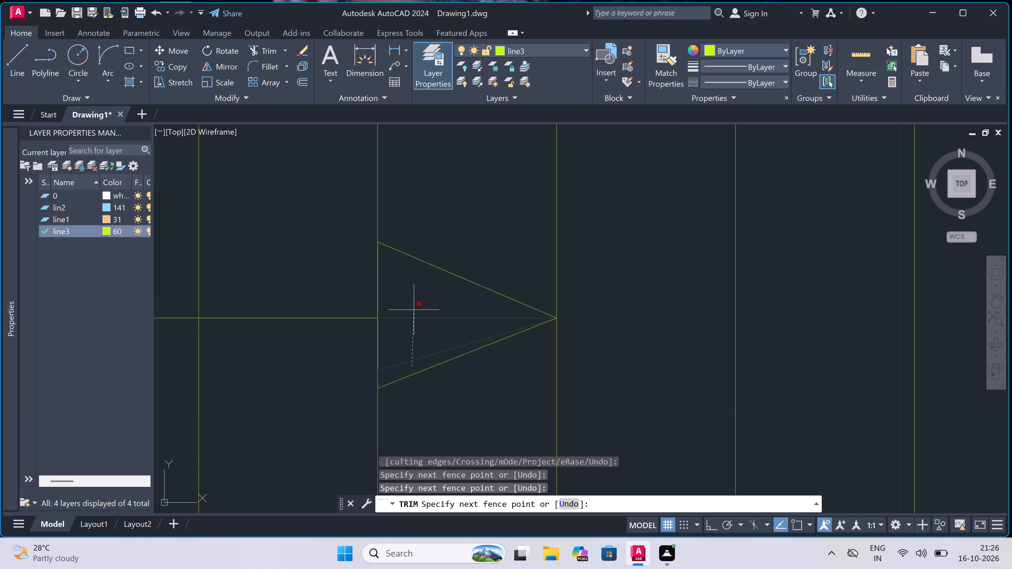
key(Escape)
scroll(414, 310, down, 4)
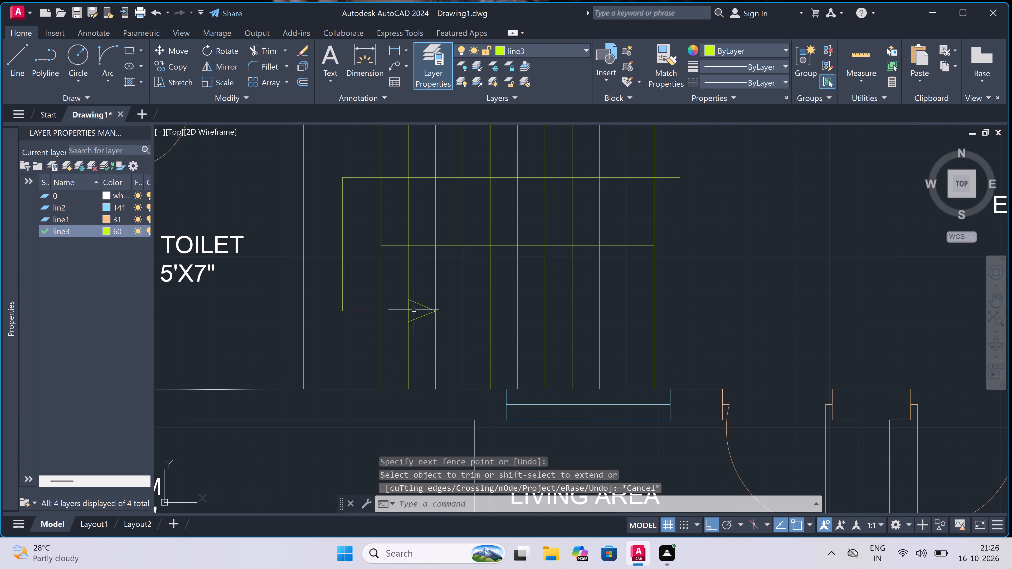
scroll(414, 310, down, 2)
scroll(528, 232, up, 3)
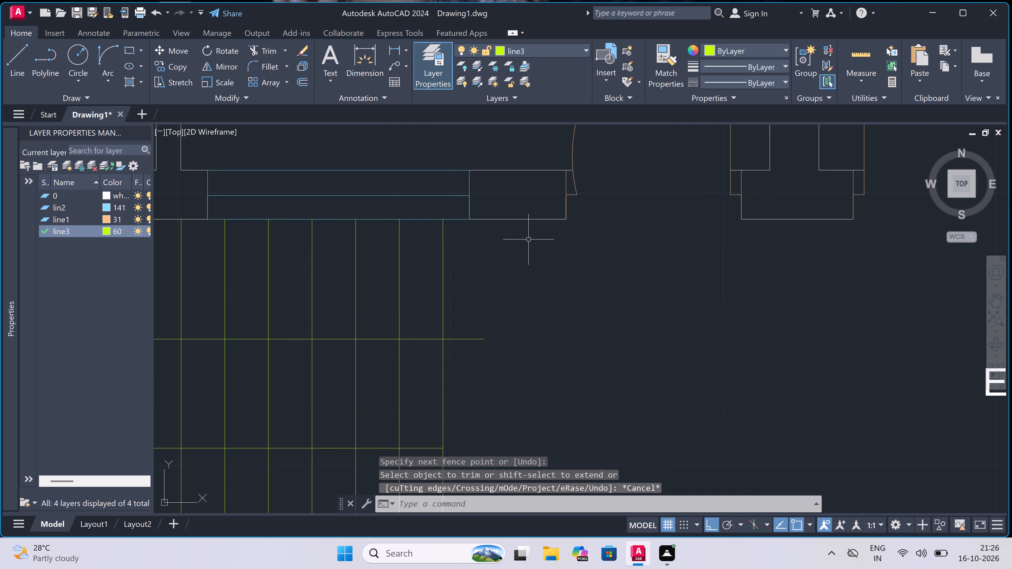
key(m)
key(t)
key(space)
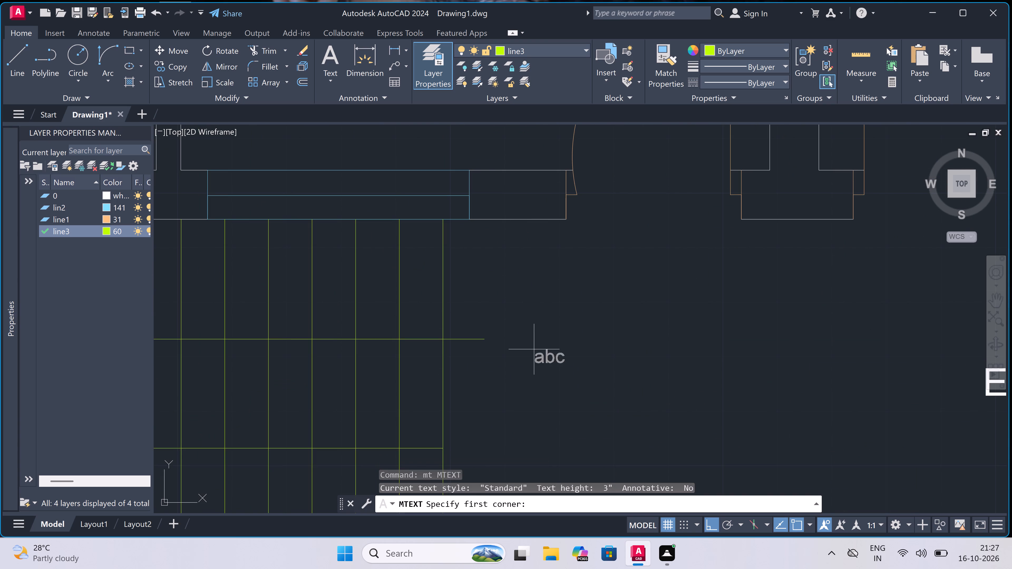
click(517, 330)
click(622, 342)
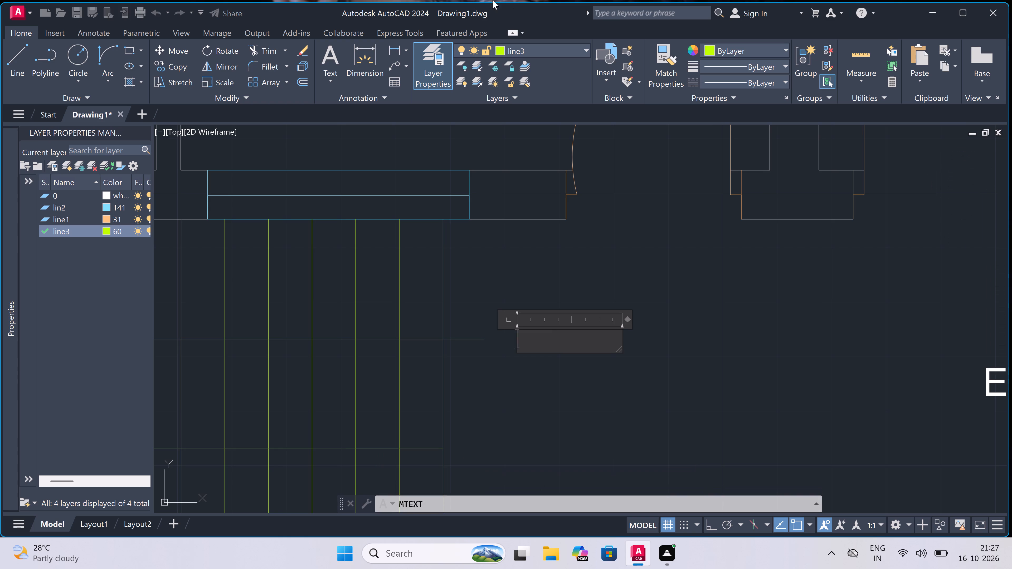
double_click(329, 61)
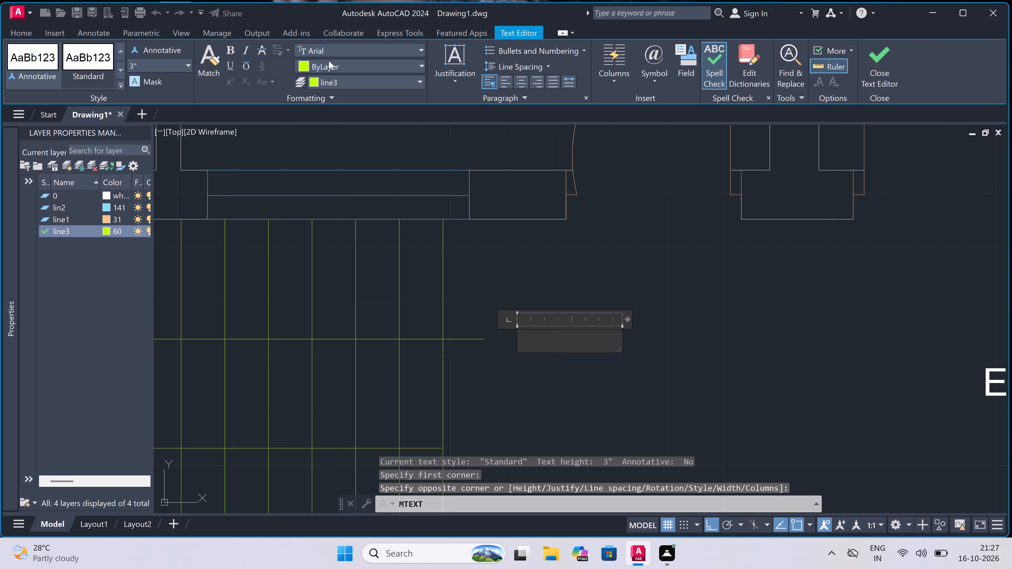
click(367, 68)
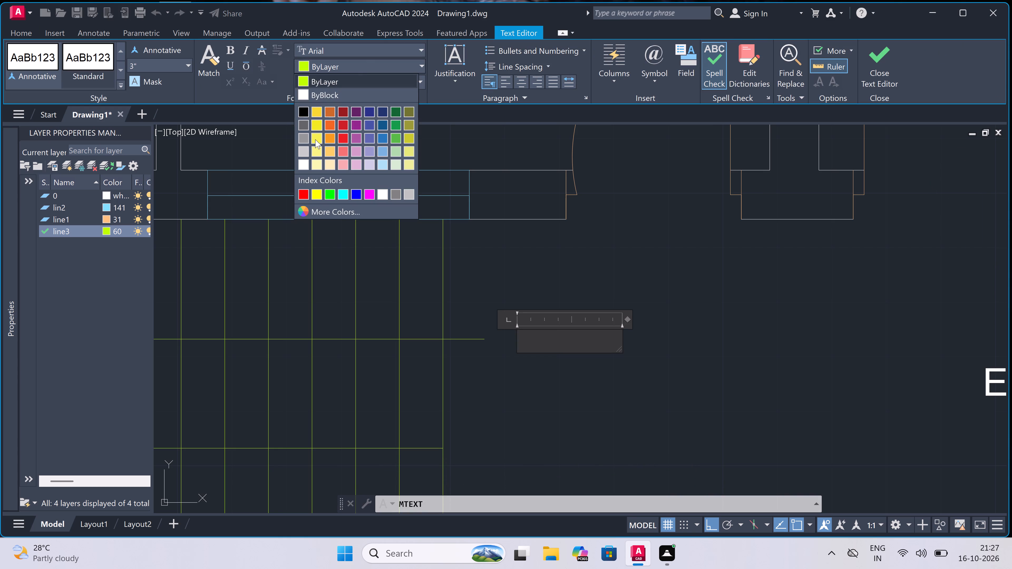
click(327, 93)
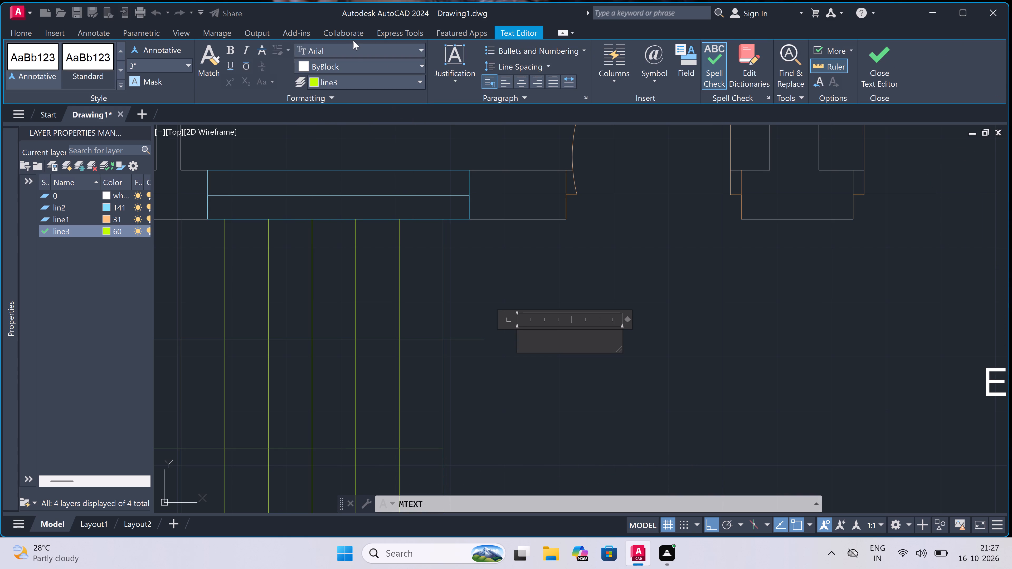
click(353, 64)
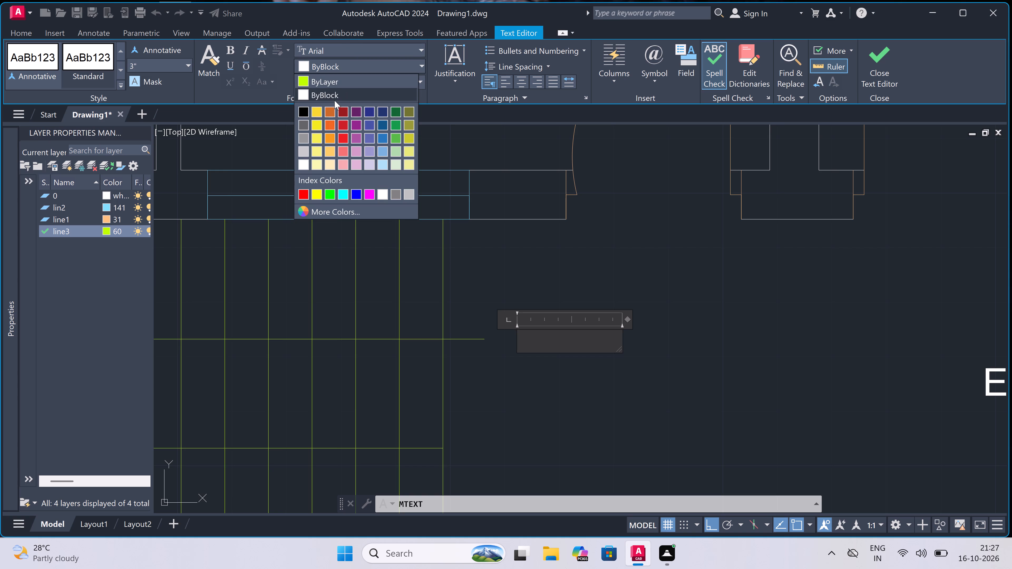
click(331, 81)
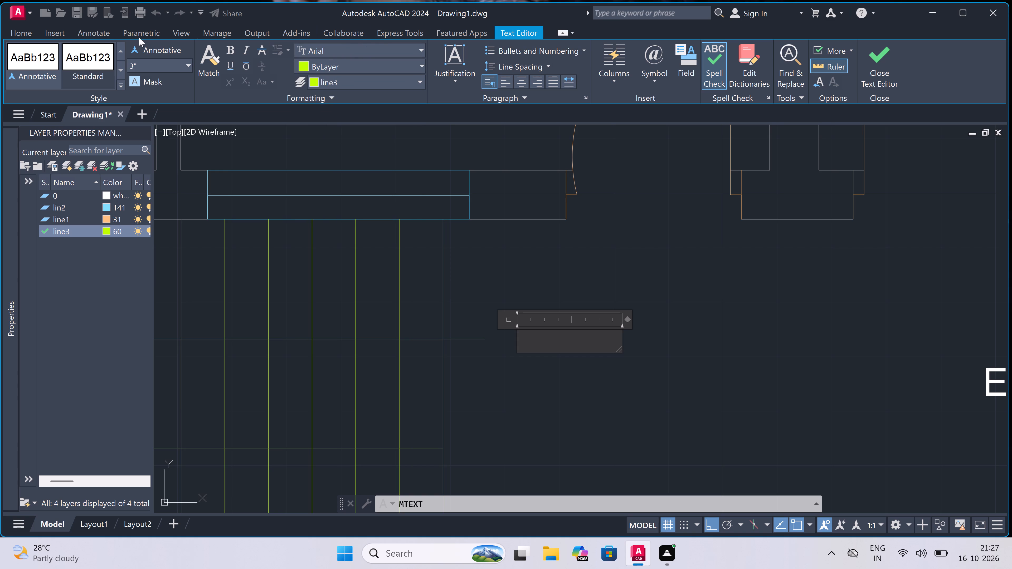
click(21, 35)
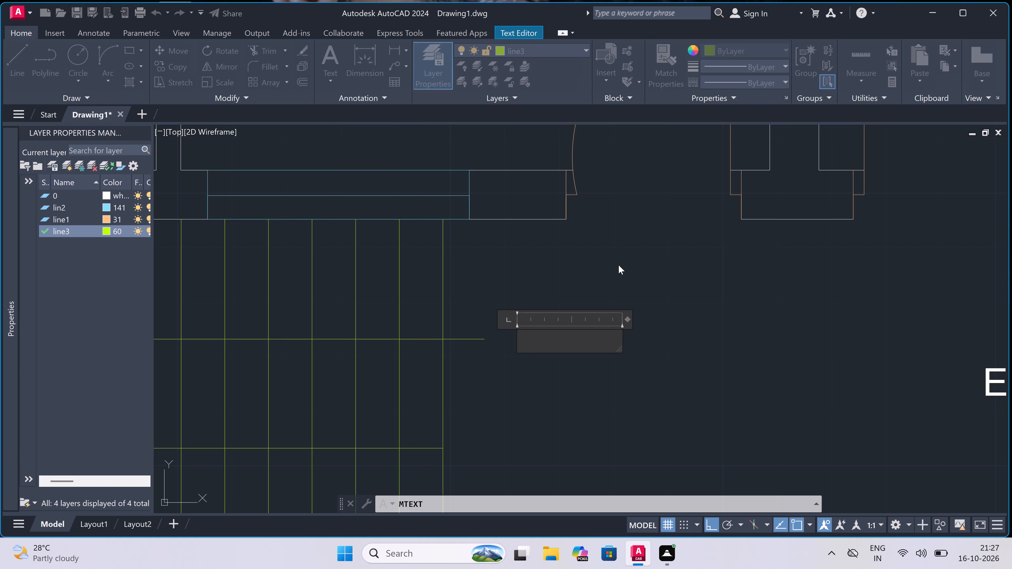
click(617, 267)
Make layer 0 current and add the multiline text UP just east of the stair direction line's starting end.
key(space)
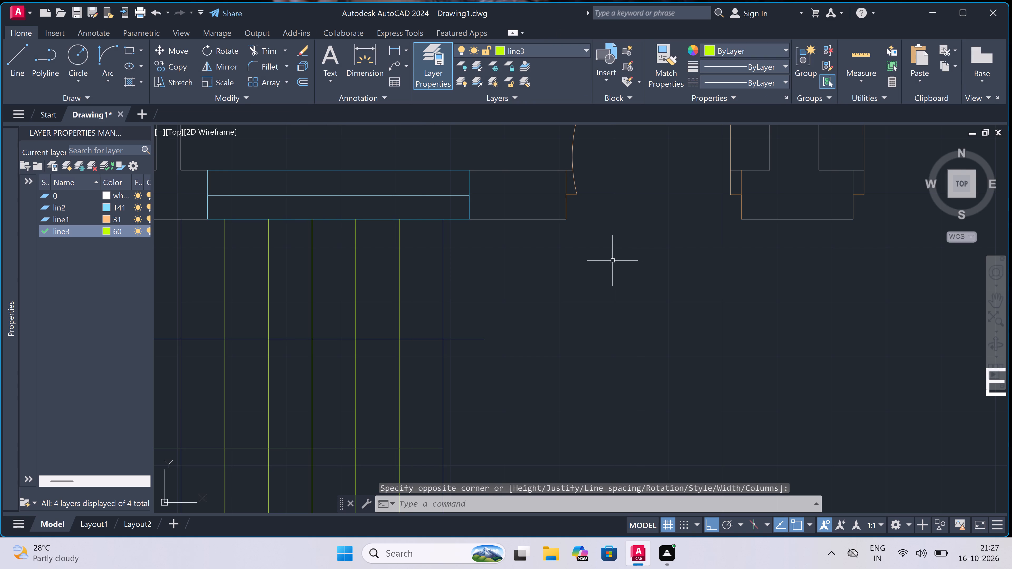
click(542, 46)
click(532, 60)
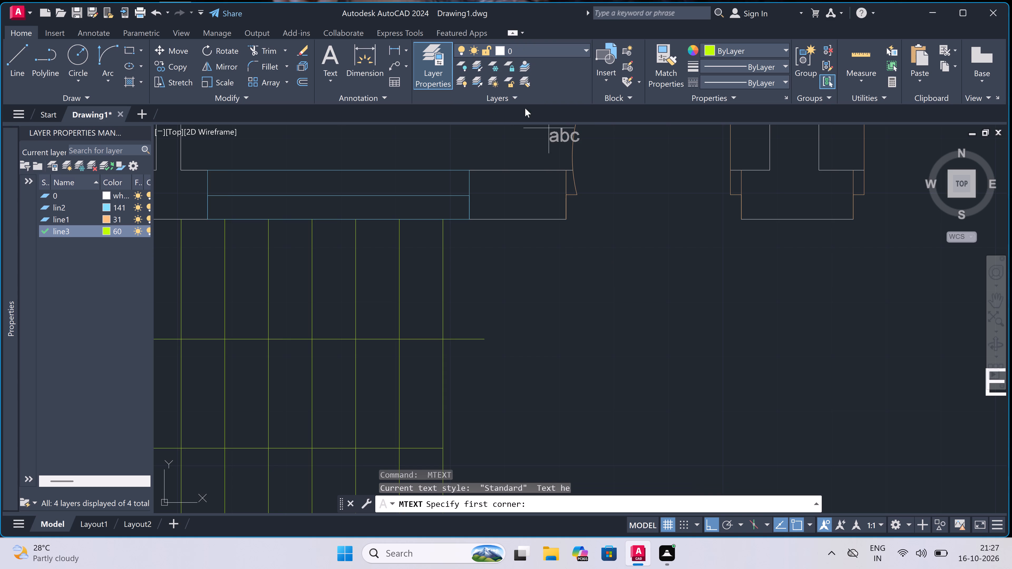
scroll(558, 289, down, 3)
scroll(561, 301, up, 5)
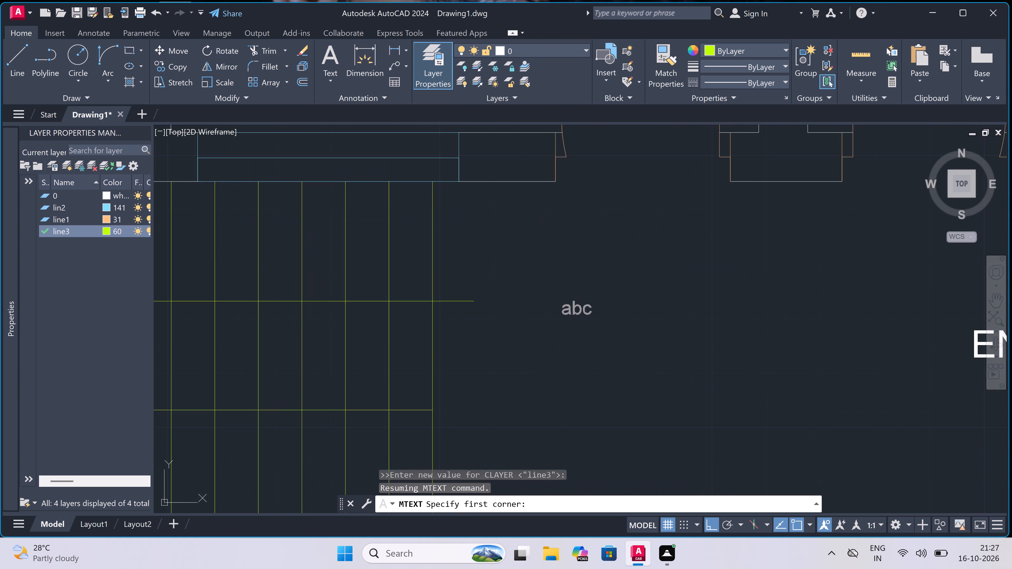
click(384, 274)
click(596, 311)
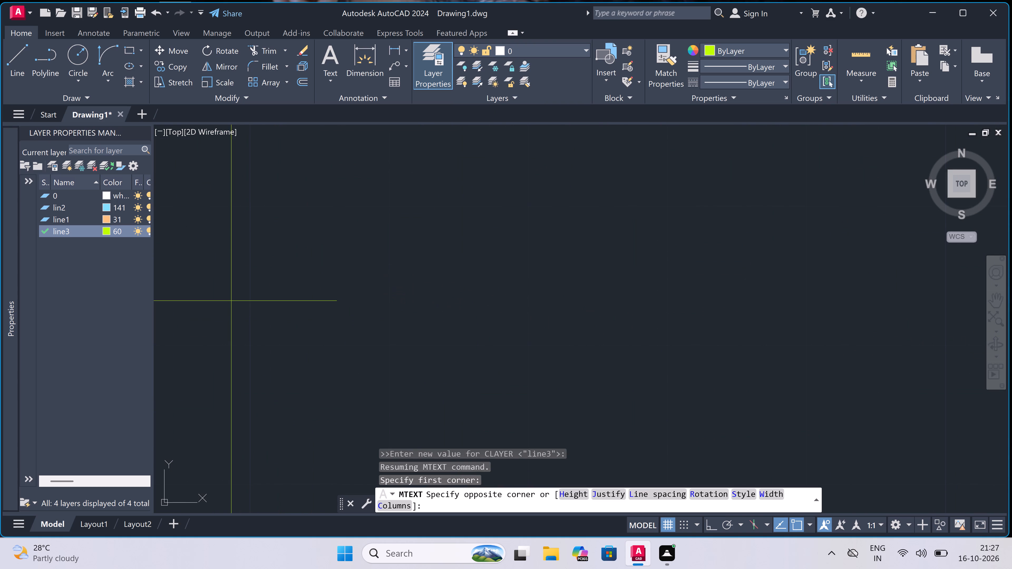
text(UP)
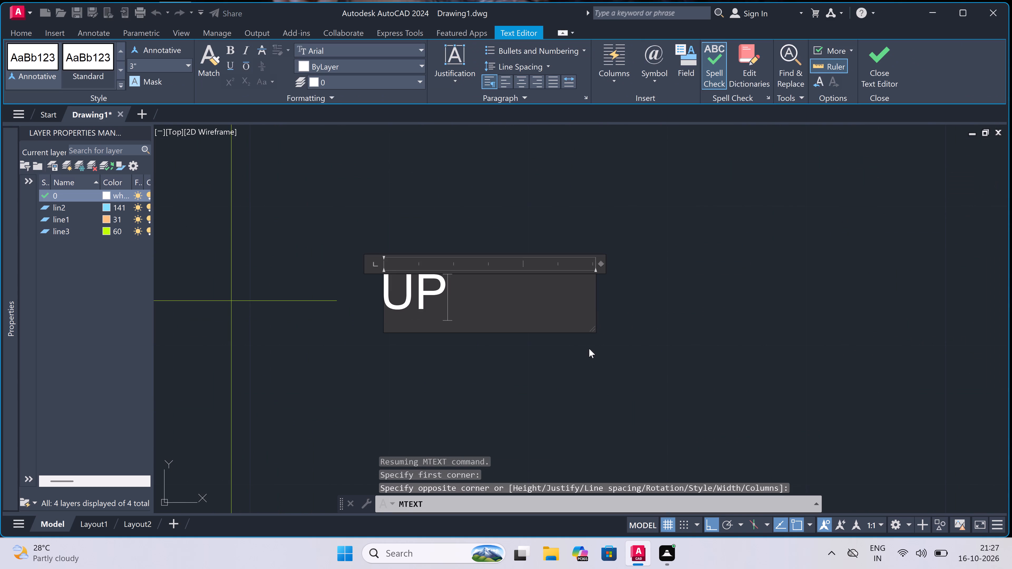
click(380, 380)
Set the text height of the UP label beside the stair direction line to 7".
click(393, 270)
click(390, 322)
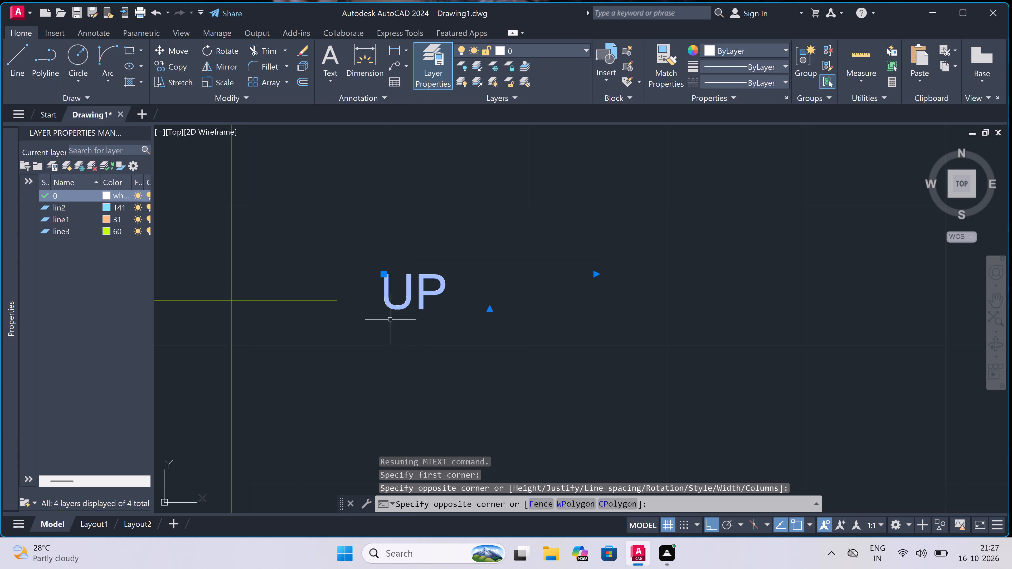
right_click(402, 253)
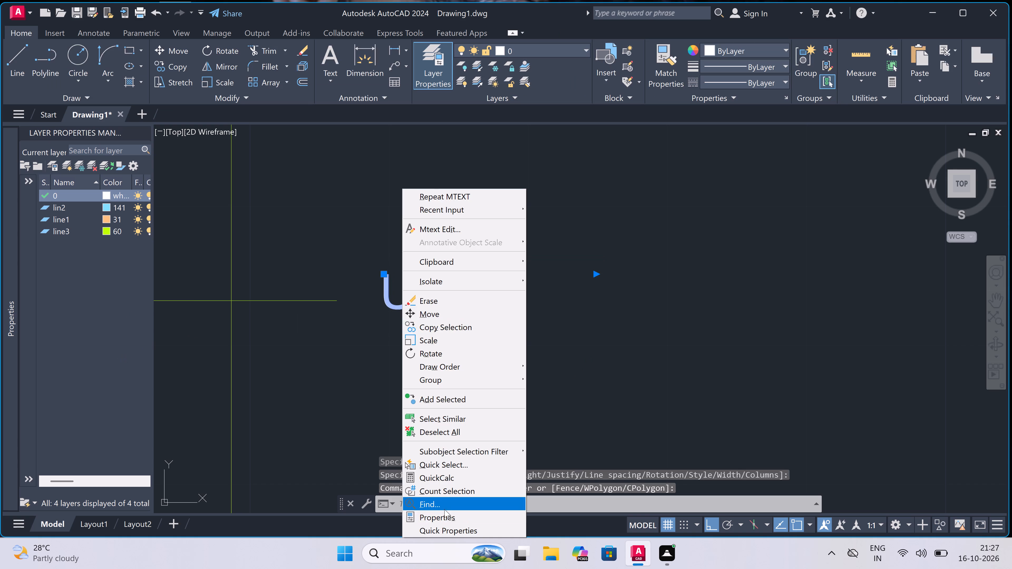
click(444, 514)
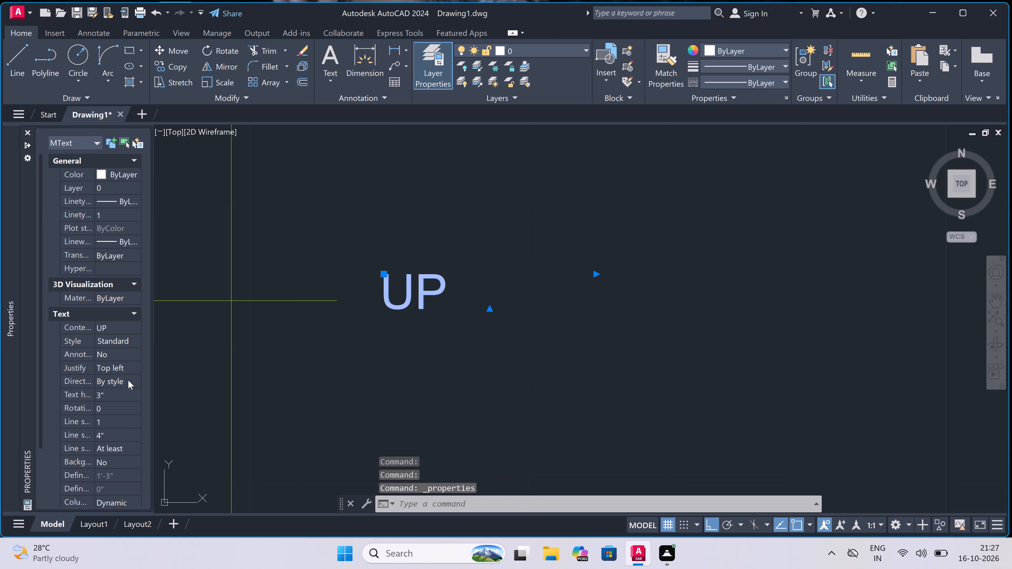
click(118, 396)
key(BackSpace)
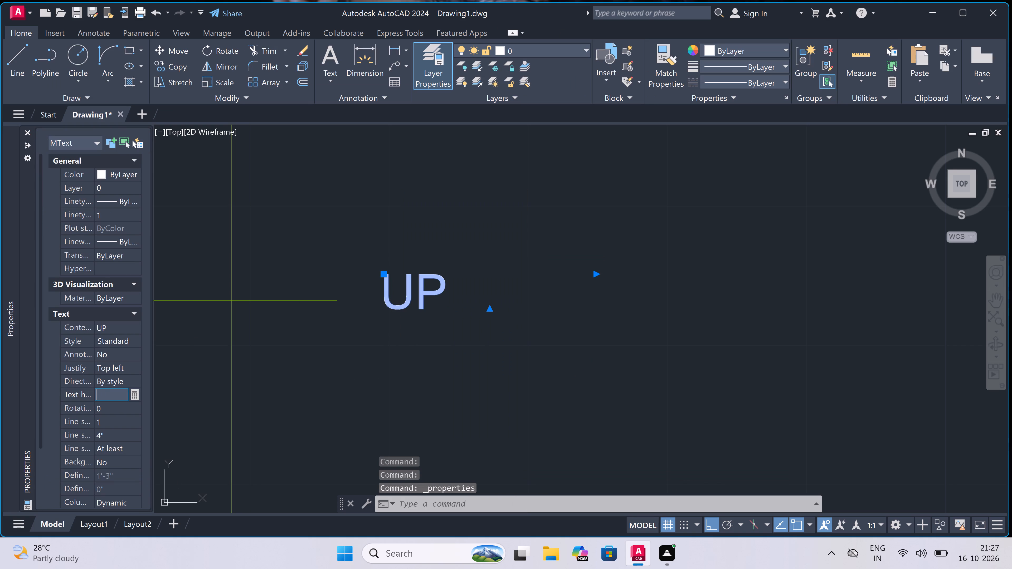
key(BackSpace)
key(7)
key(shift+quotedbl)
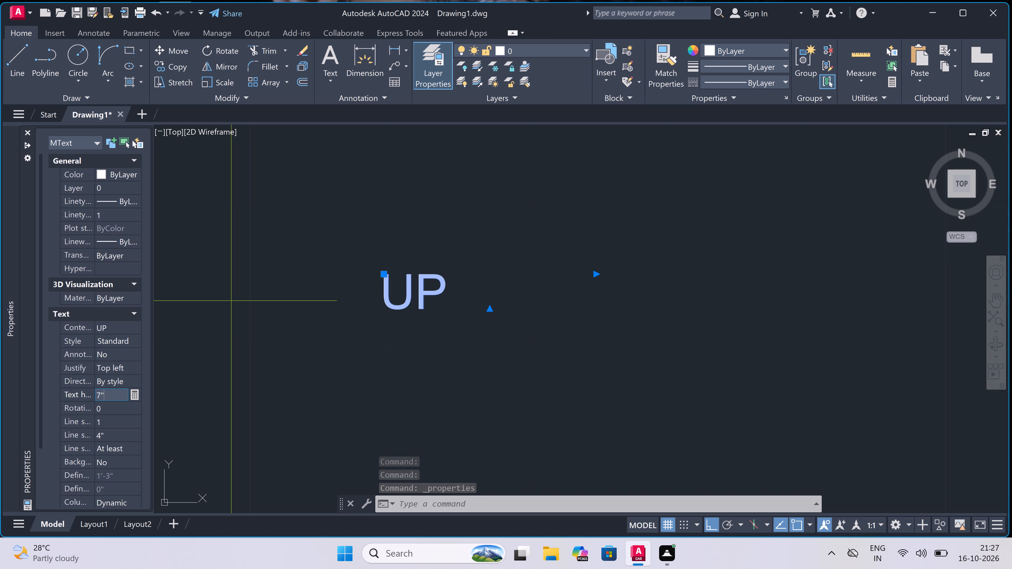
click(405, 384)
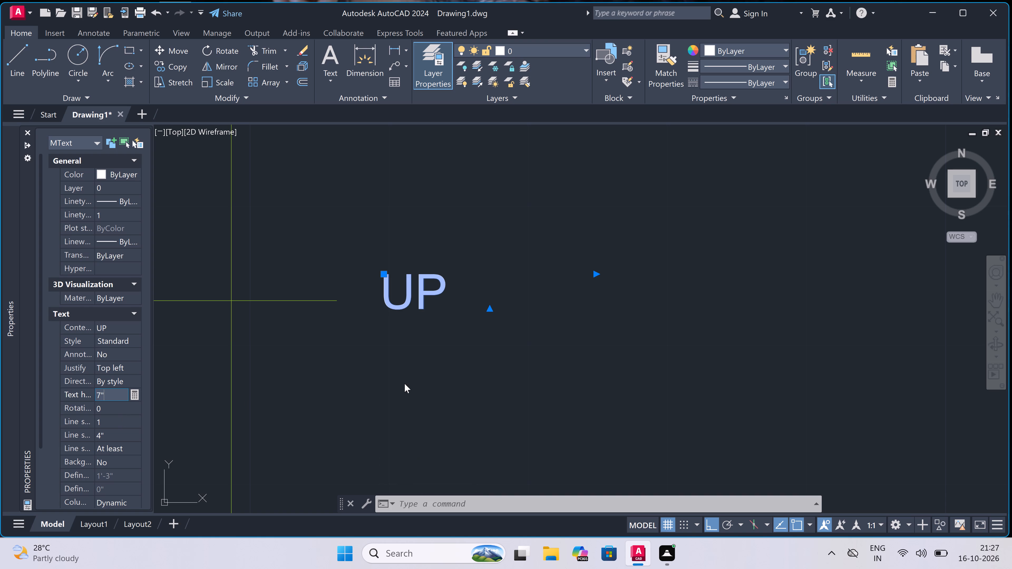
key(Escape)
key(Escape)
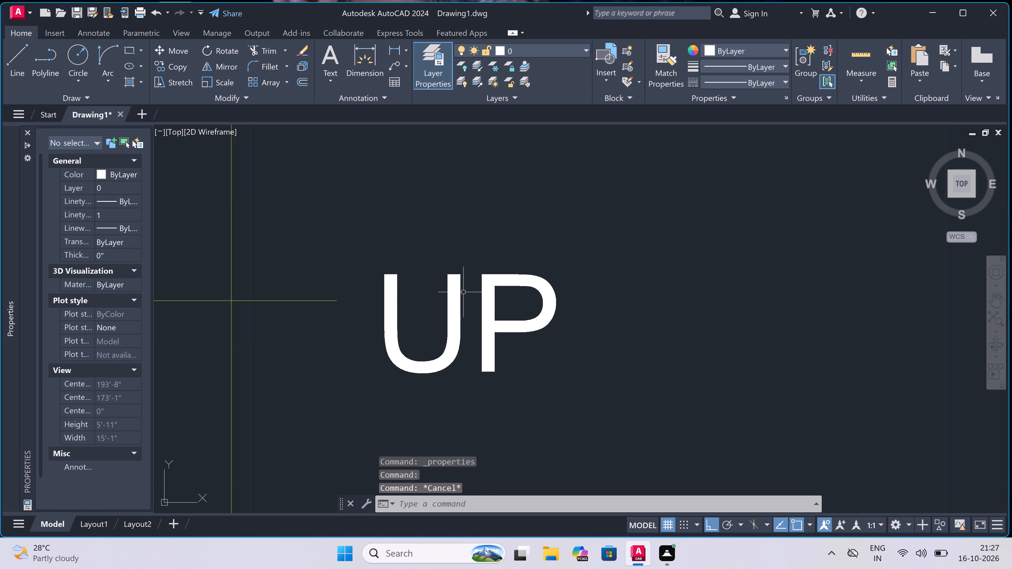
Review the whole floor plan, checking the staircase with its UP label and the apartments north and south of the entrance lobby.
scroll(469, 274, down, 6)
scroll(469, 274, up, 1)
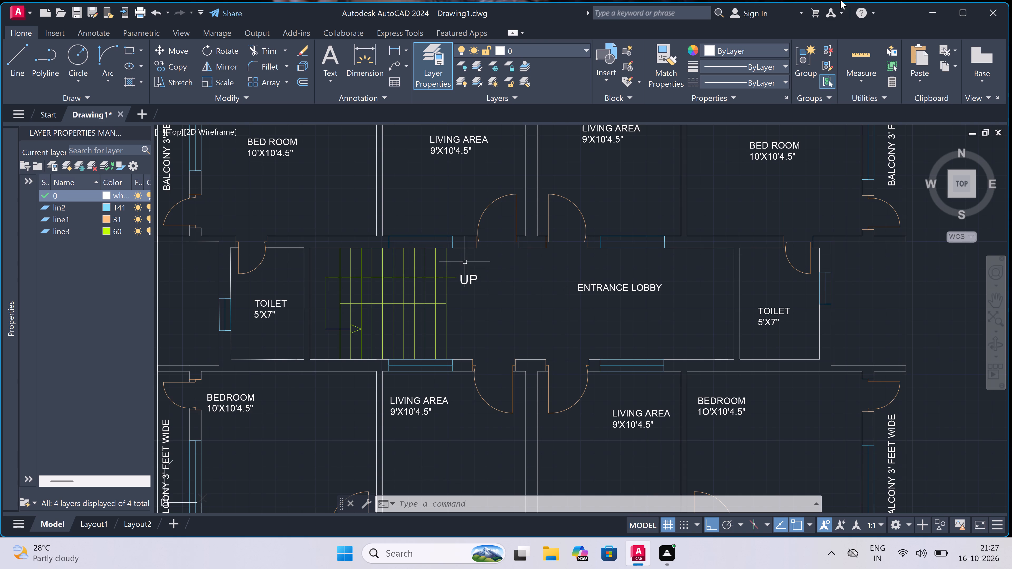
scroll(427, 346, down, 3)
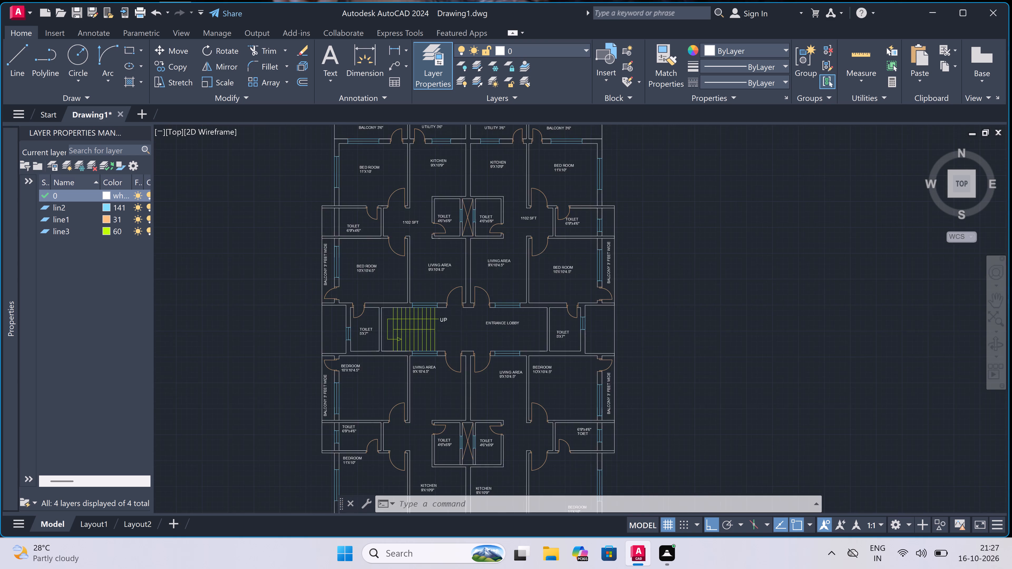
scroll(447, 329, down, 3)
scroll(440, 338, up, 5)
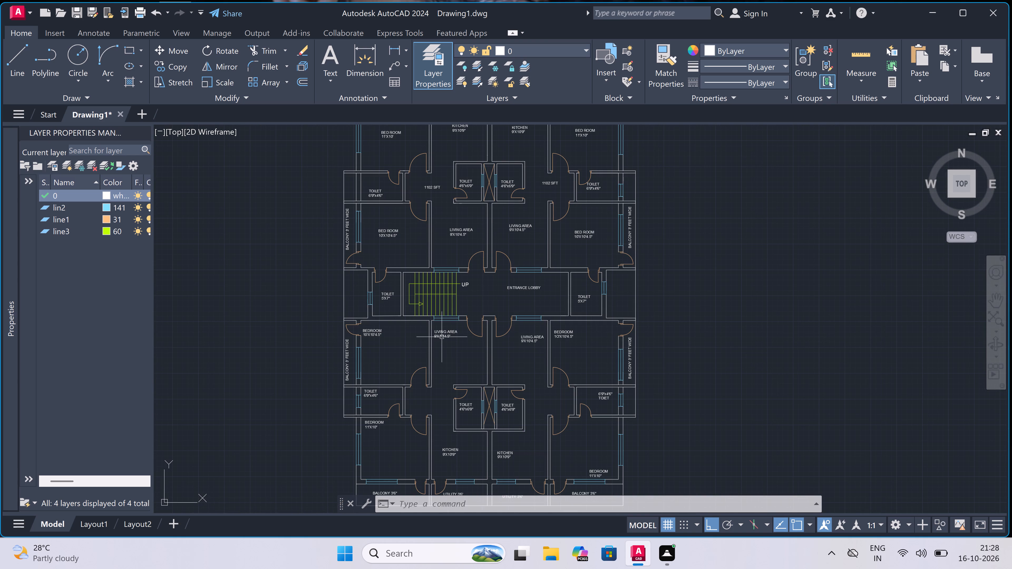
scroll(516, 234, down, 3)
scroll(504, 266, up, 4)
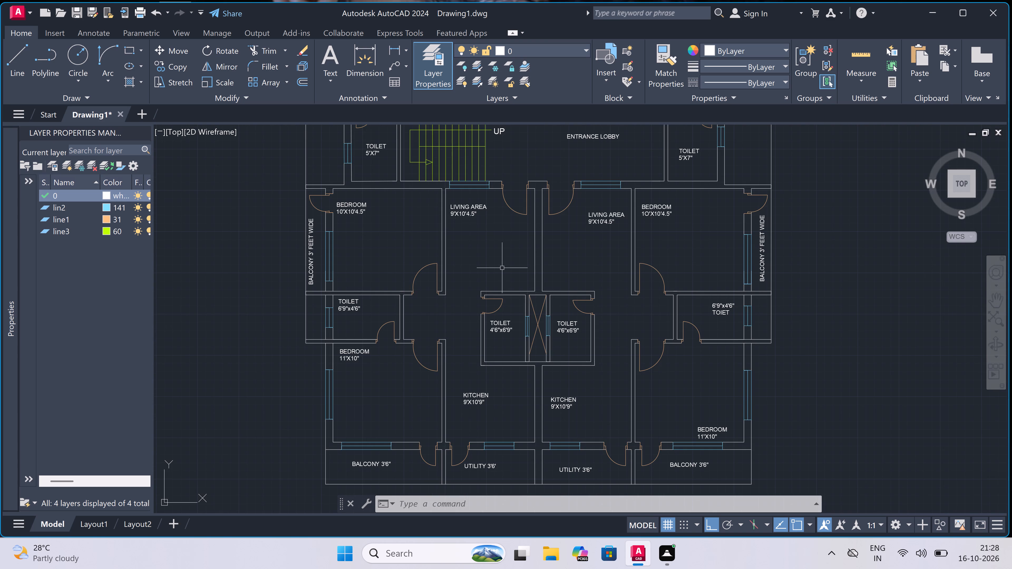
scroll(505, 271, down, 2)
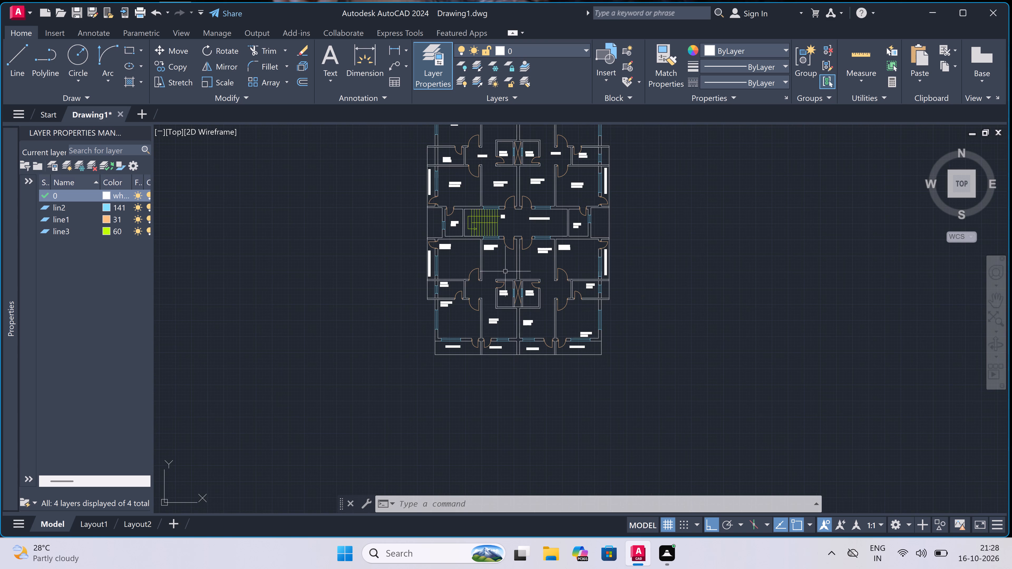
scroll(510, 187, down, 3)
scroll(512, 166, up, 4)
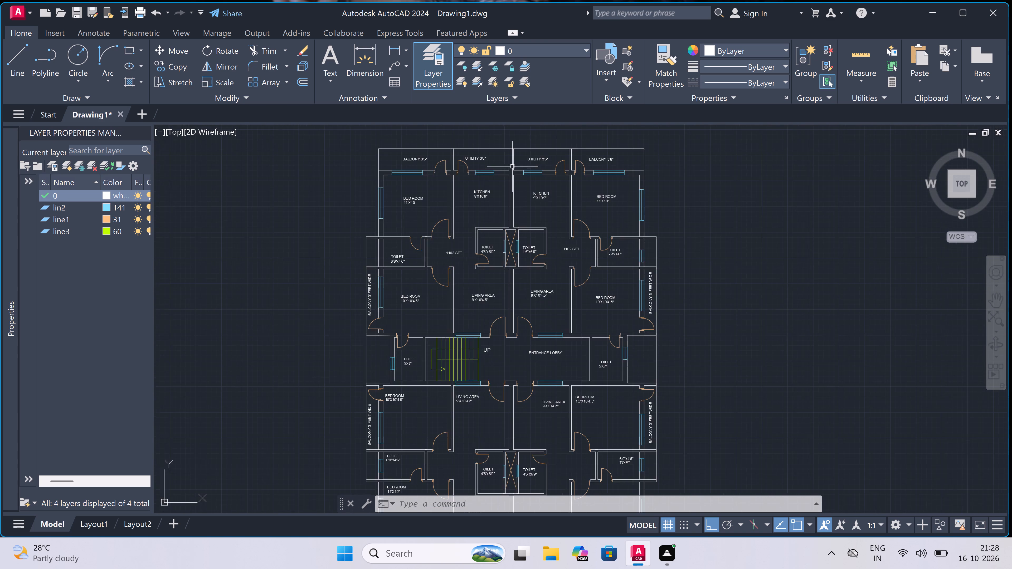
scroll(512, 166, up, 2)
scroll(512, 166, down, 1)
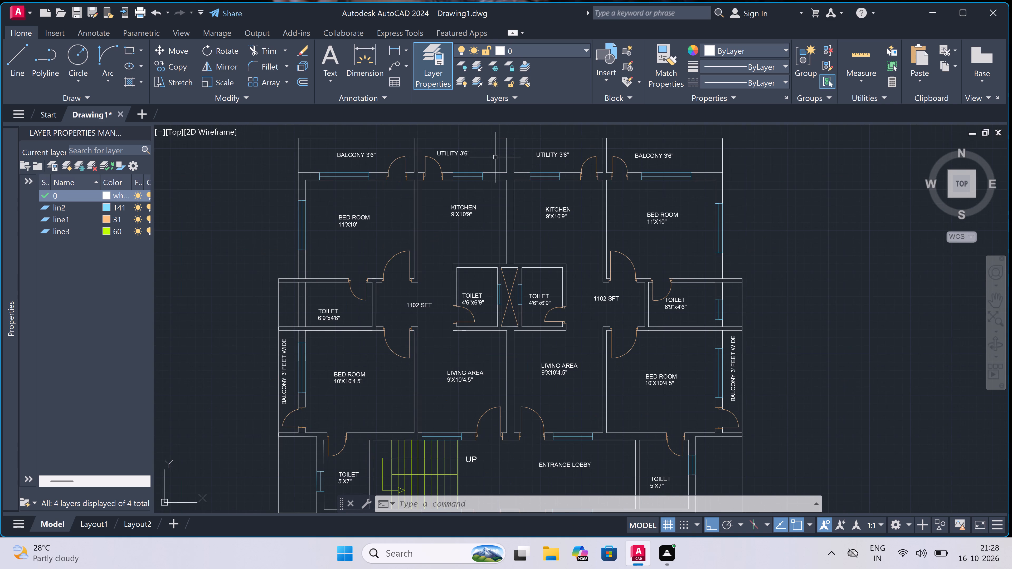
scroll(495, 158, down, 1)
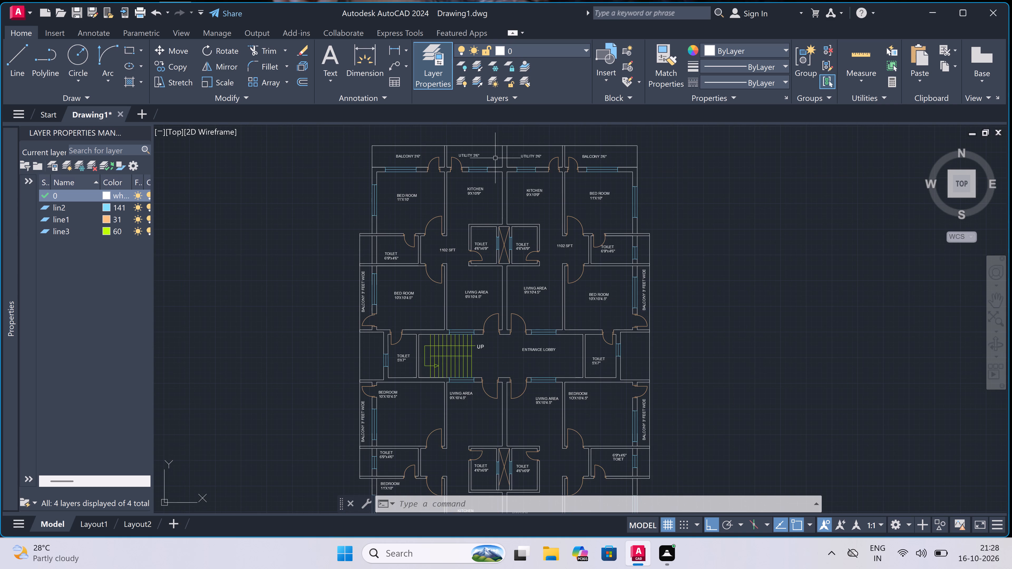
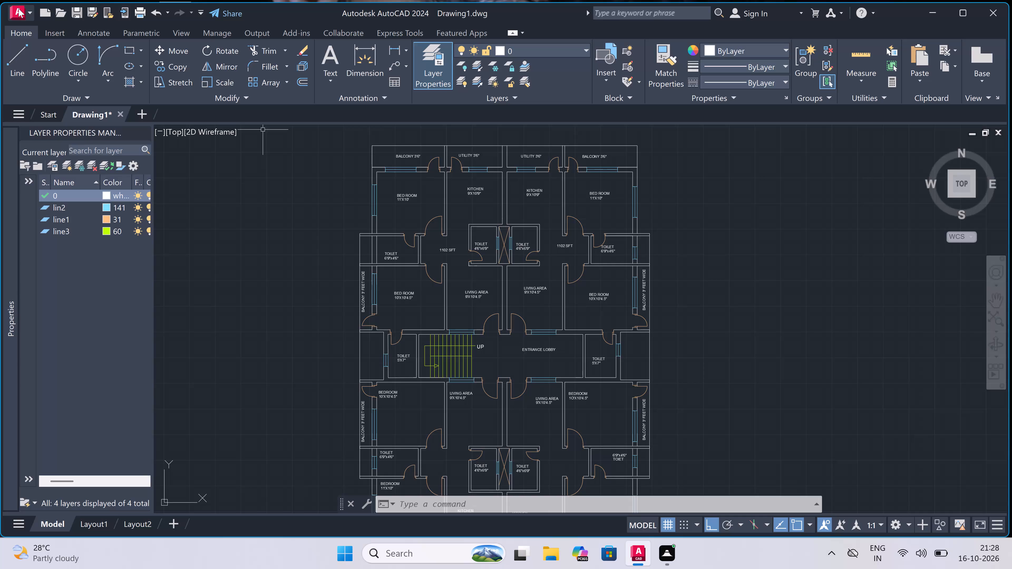
Open the recent drawings FIRST FLOOR PLAN -4 16-10-26 and first floor plan -3 16-10-26.
click(18, 8)
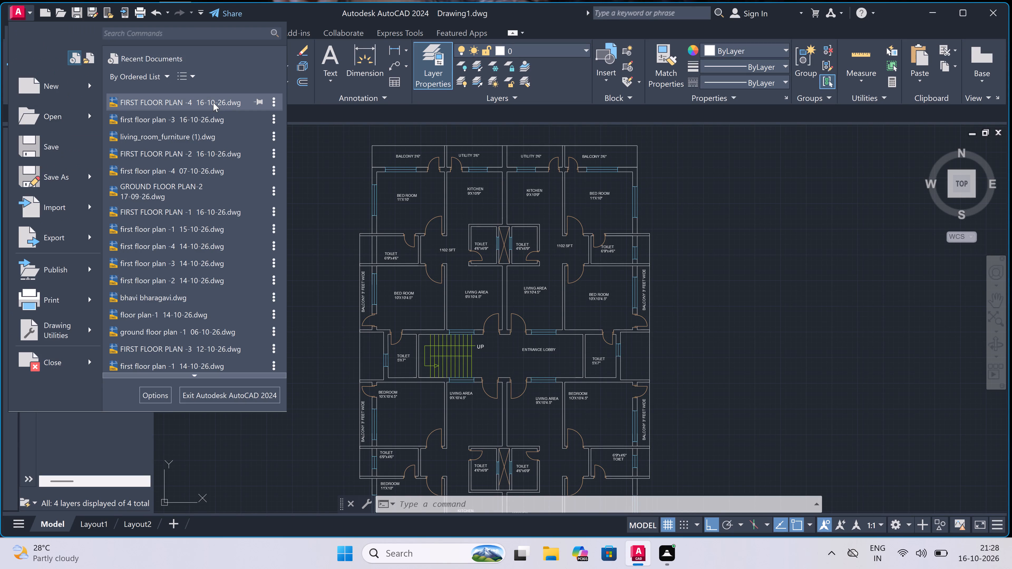
triple_click(212, 98)
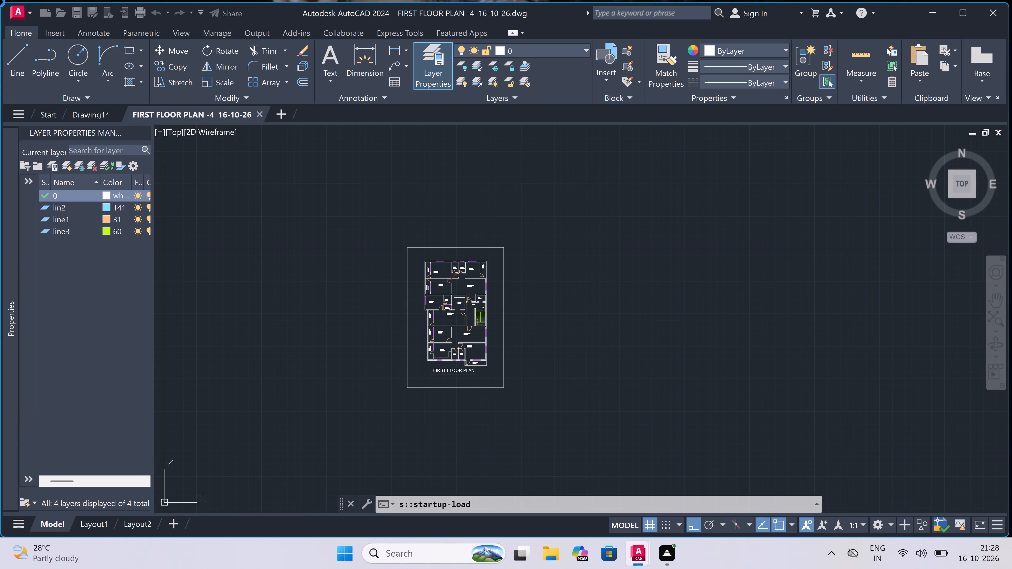
click(18, 11)
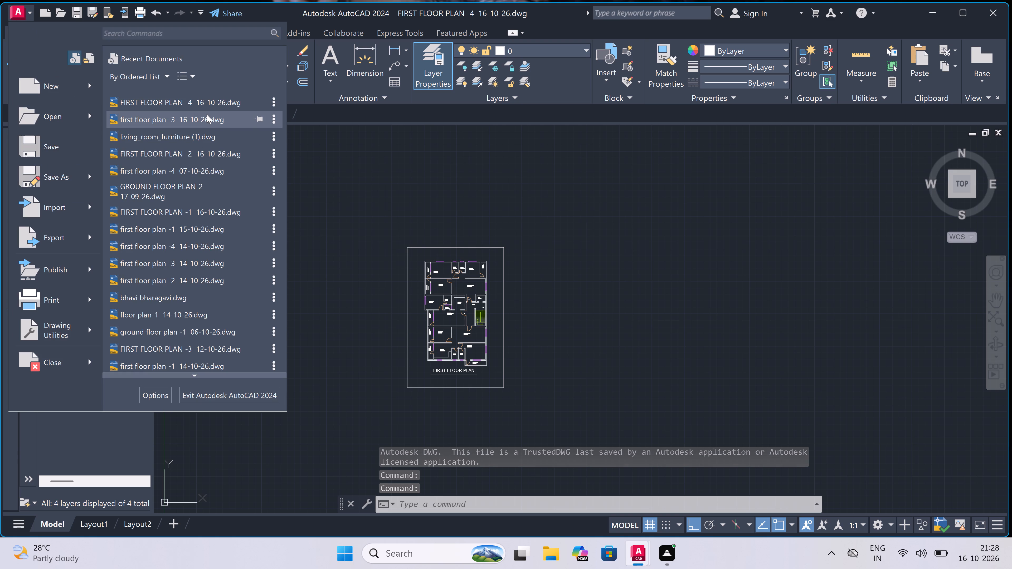
double_click(211, 120)
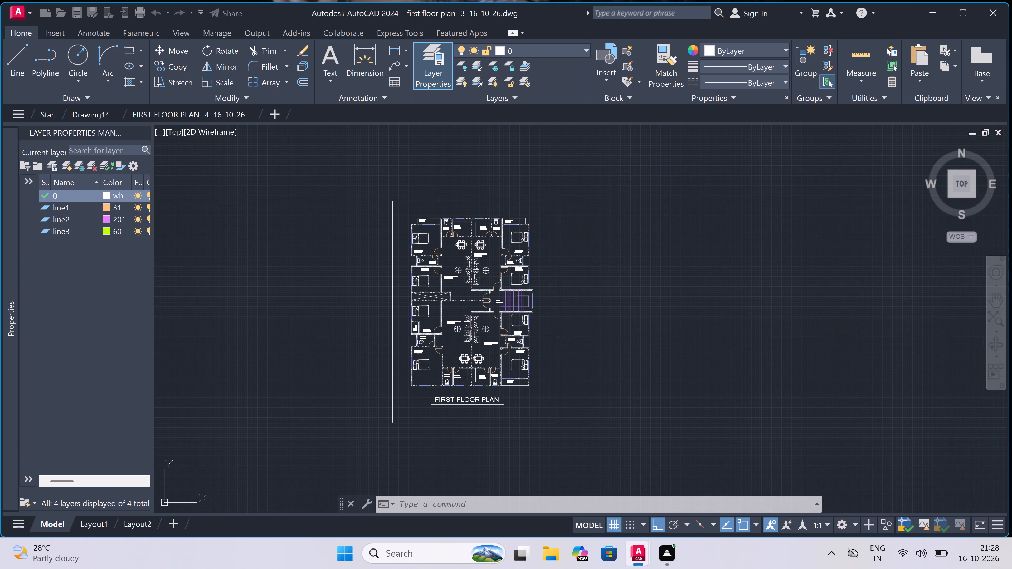
Copy the two northern dining sets, the northwest M BEDROOM bed and the adjoining M TOILET's WC to the clipboard.
scroll(469, 249, up, 2)
scroll(492, 237, up, 2)
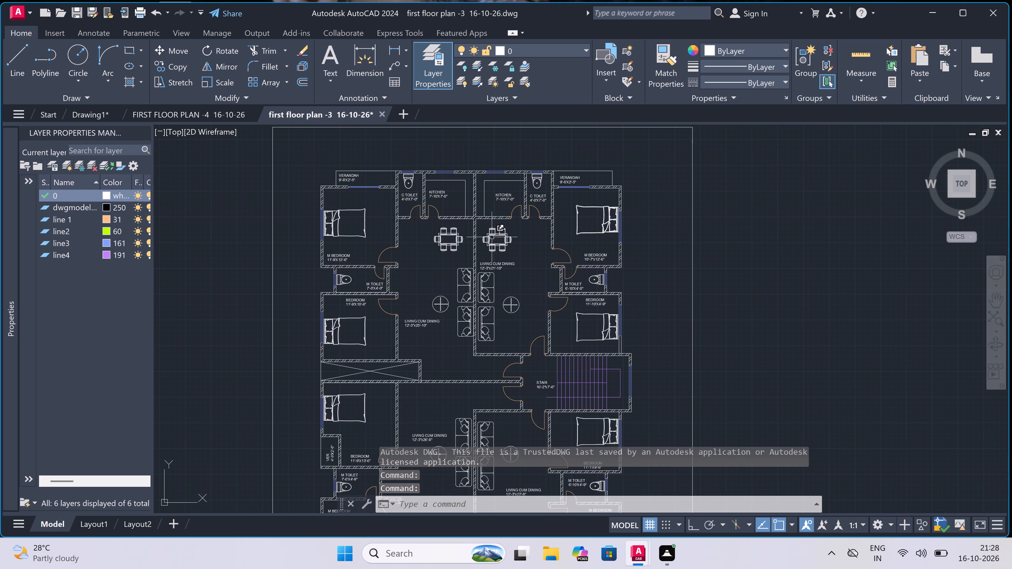
click(558, 202)
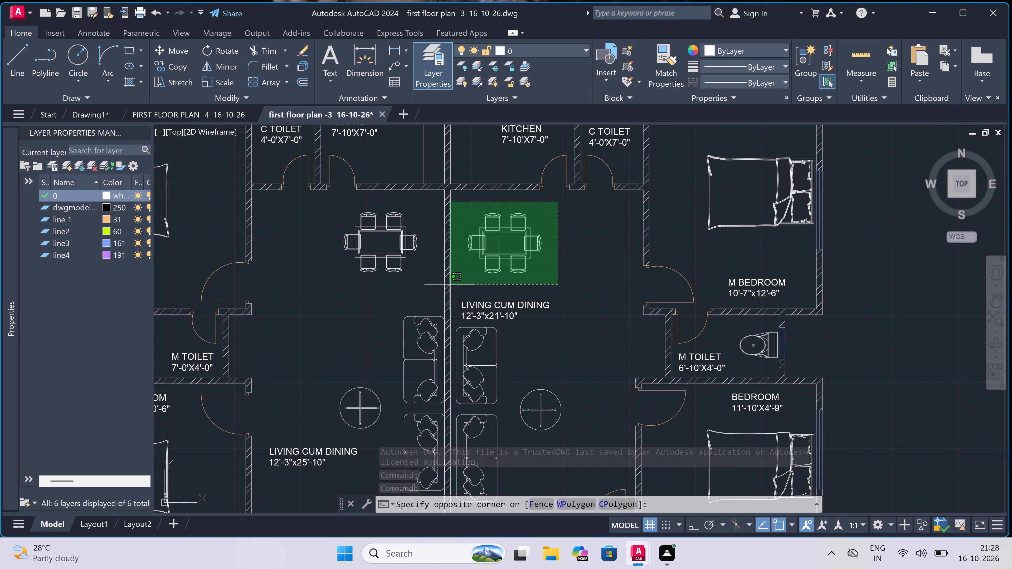
scroll(455, 285, up, 1)
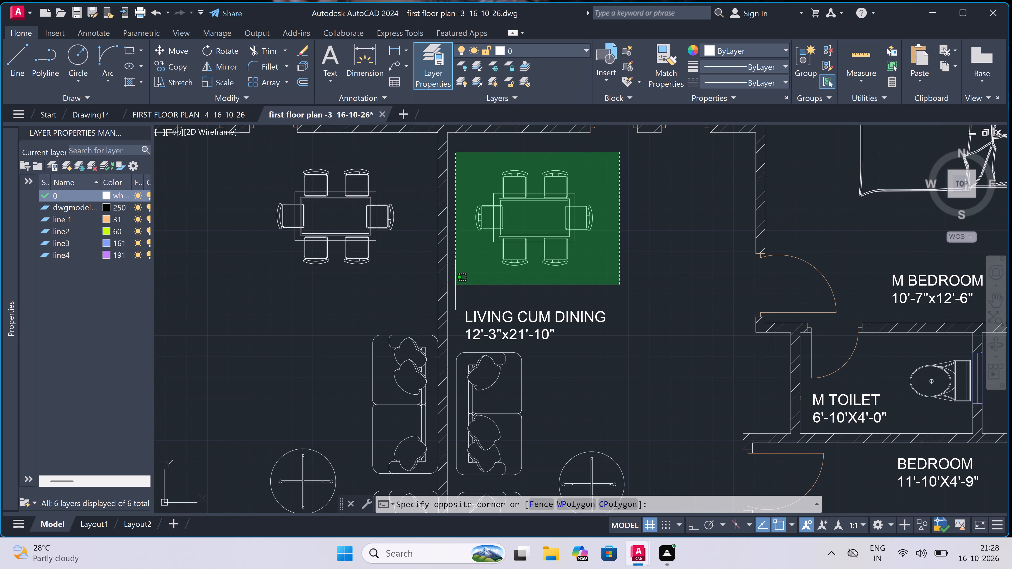
click(458, 285)
scroll(458, 283, down, 3)
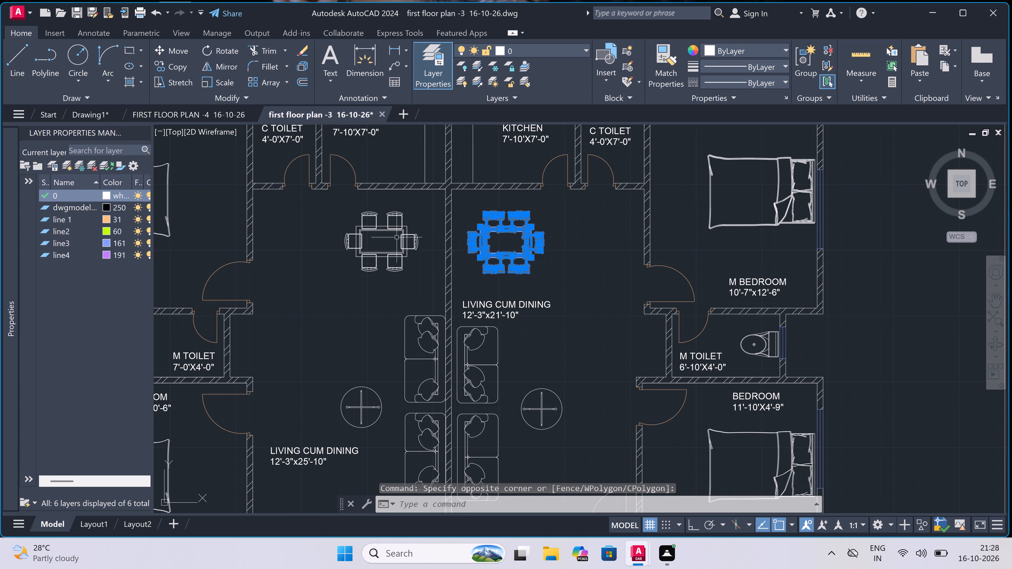
click(420, 202)
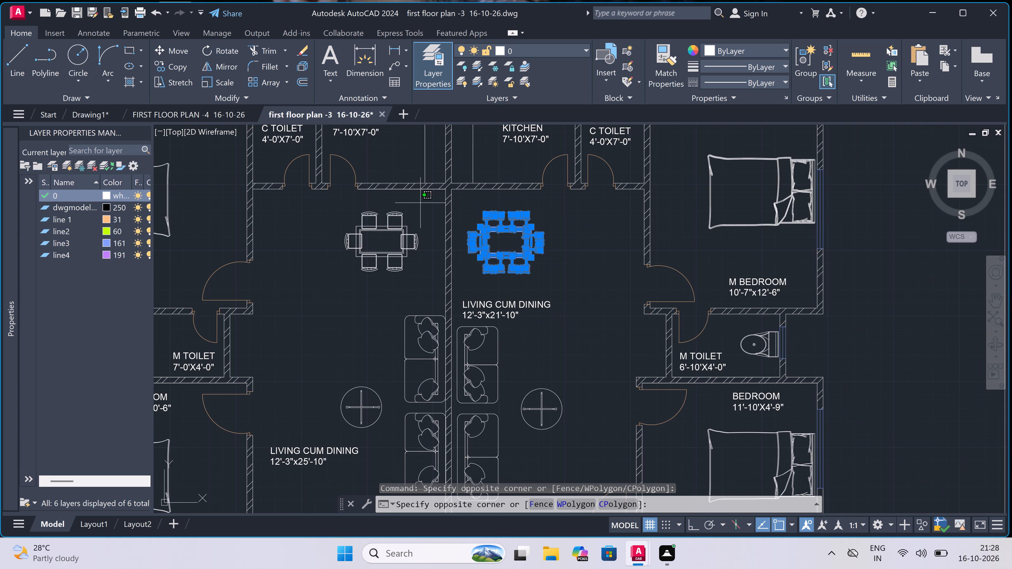
click(343, 277)
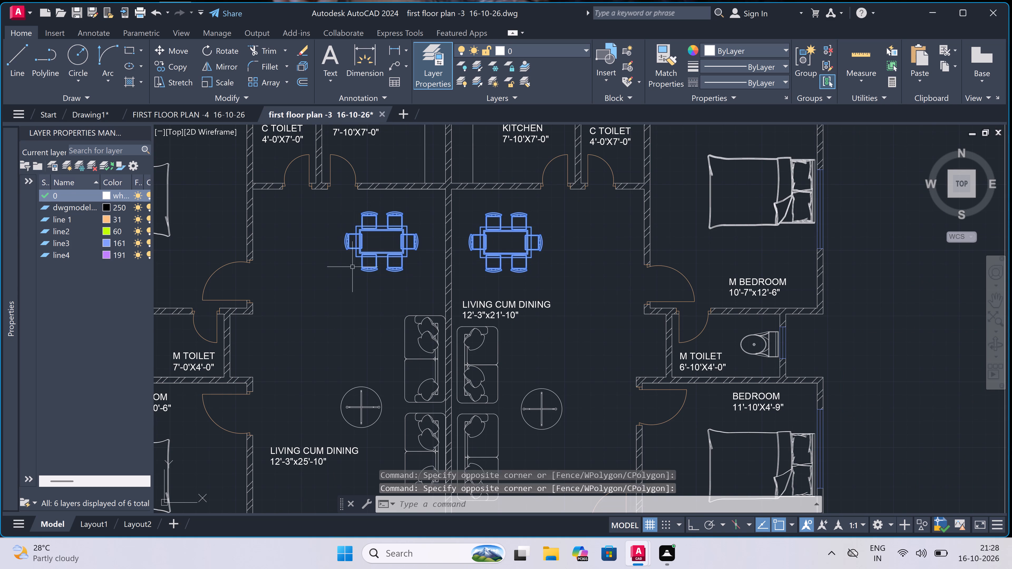
scroll(435, 209, down, 3)
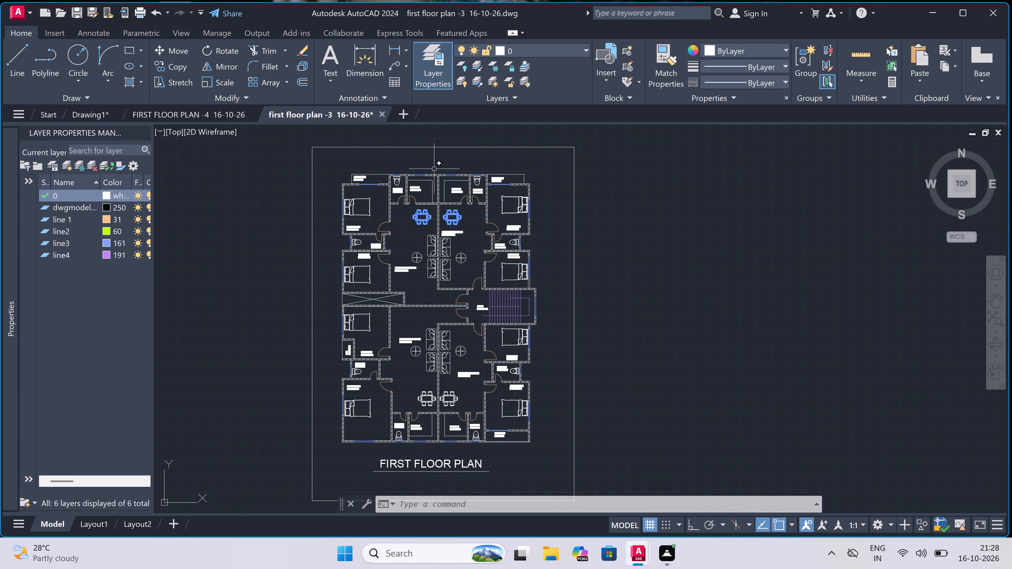
scroll(354, 208, up, 3)
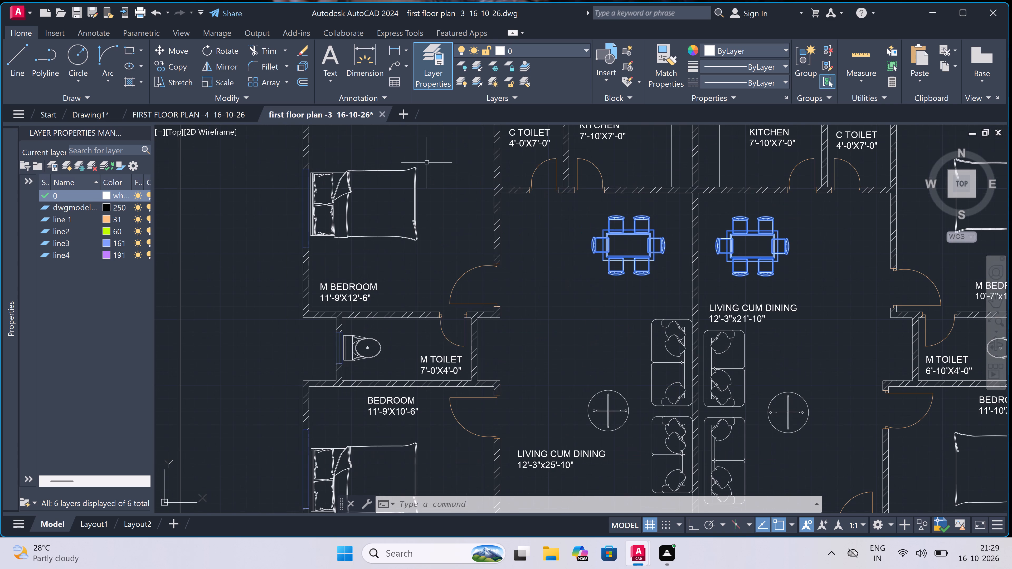
click(434, 153)
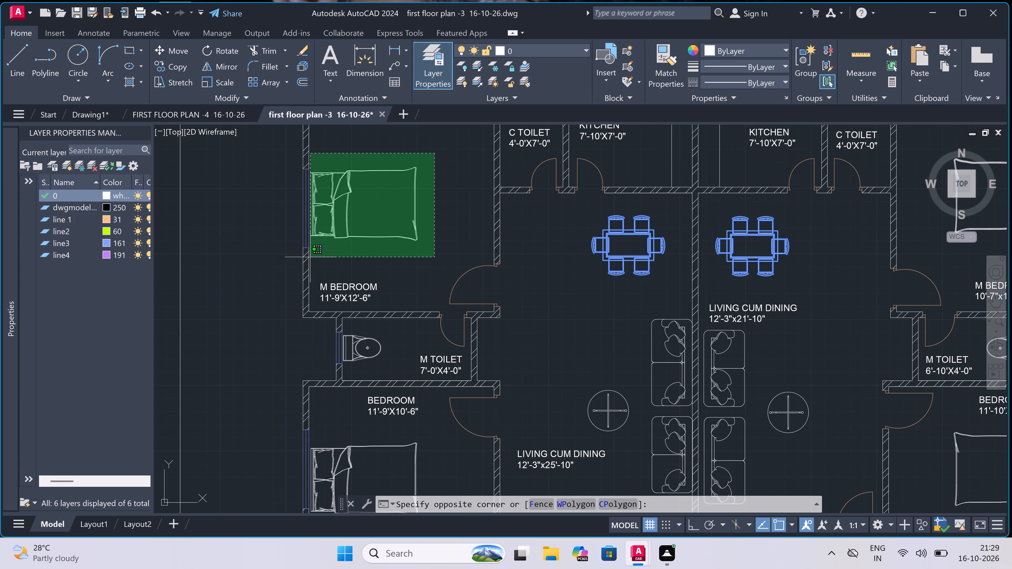
scroll(310, 255, up, 2)
click(311, 252)
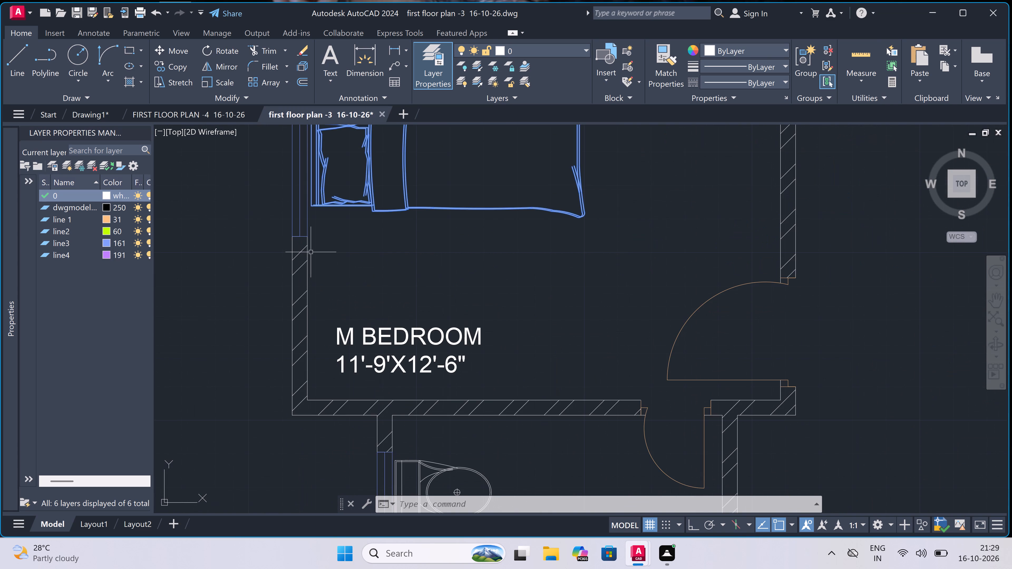
scroll(381, 212, down, 7)
scroll(388, 229, up, 3)
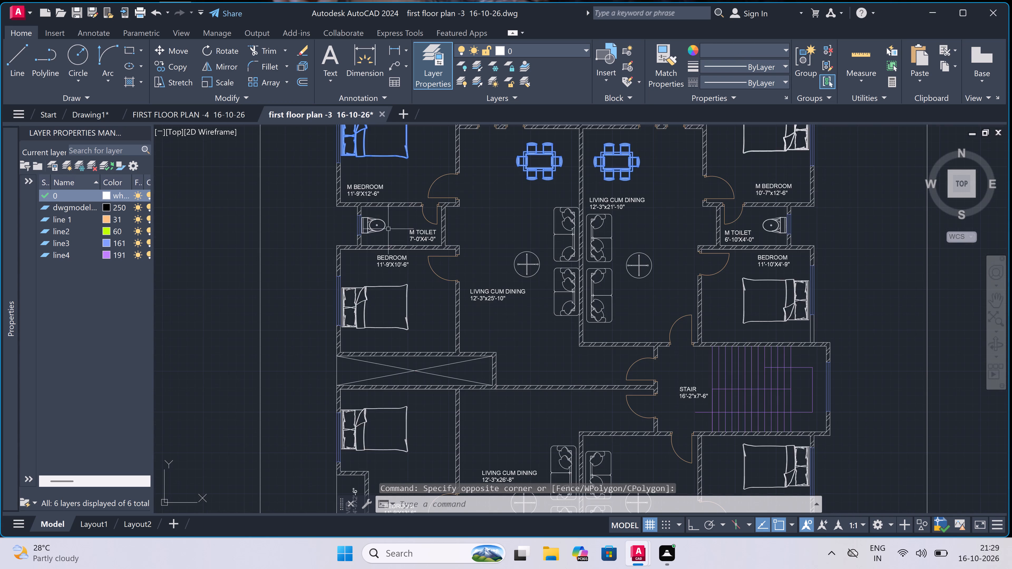
scroll(381, 228, up, 2)
click(376, 220)
click(348, 236)
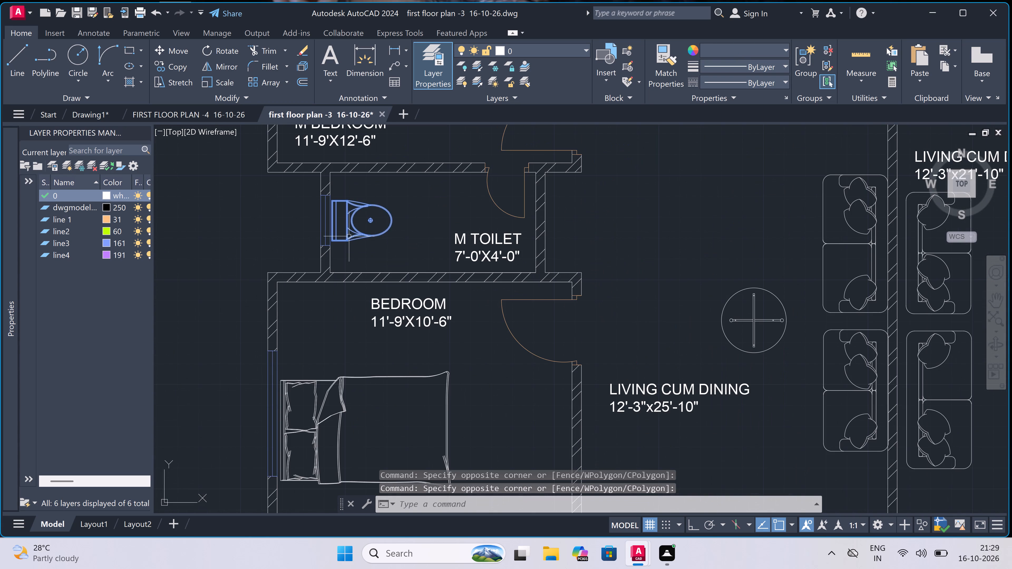
scroll(349, 236, down, 3)
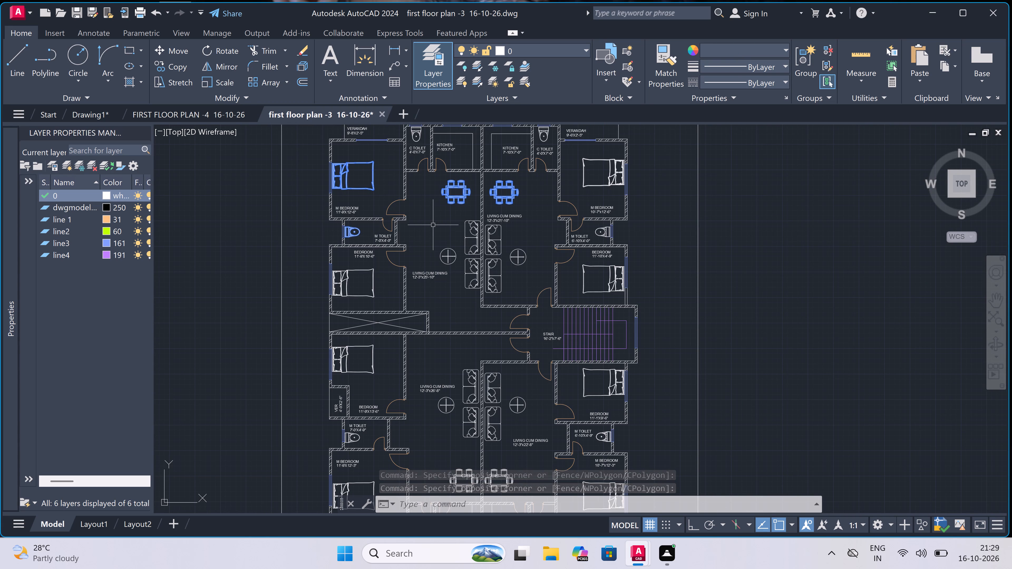
key(ctrl+c)
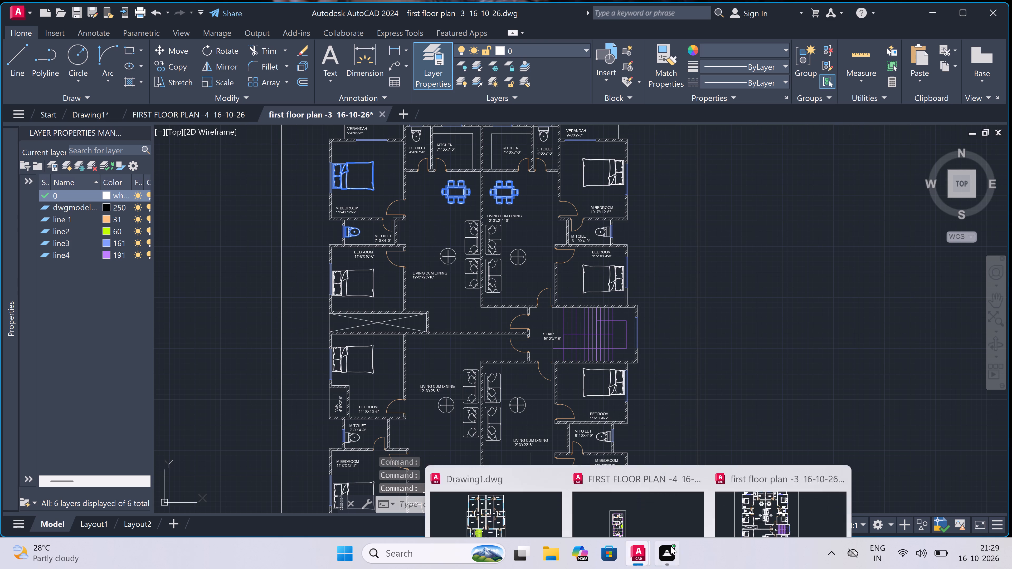
Switch to Drawing1 and paste the copied furniture in the empty space west of the floor plan.
double_click(468, 489)
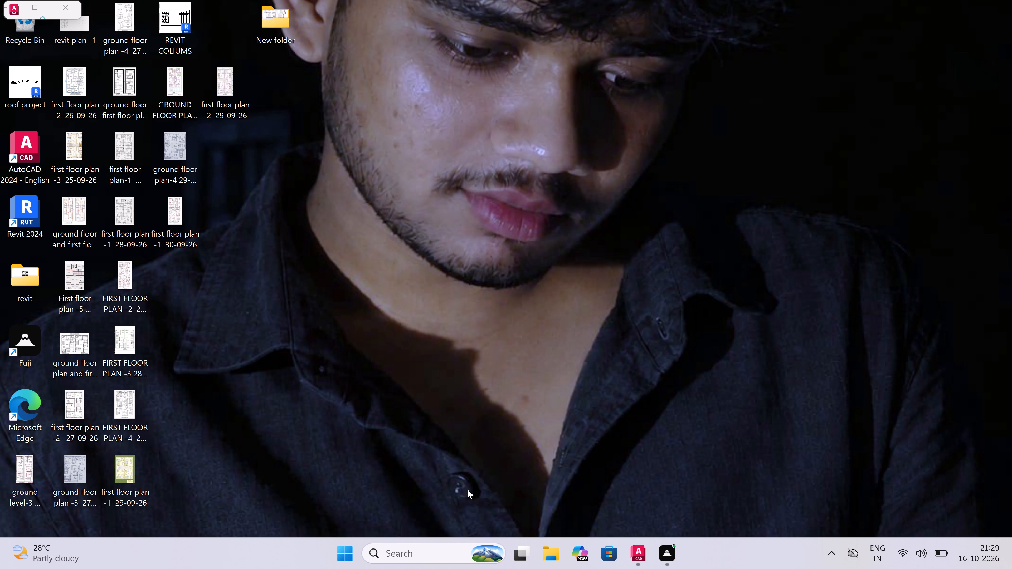
key(ctrl+v)
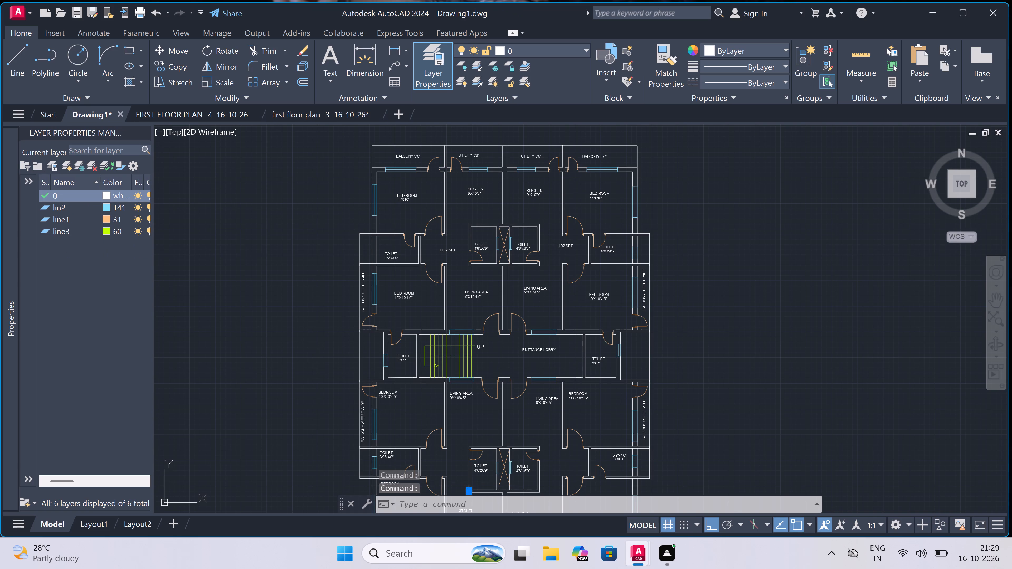
scroll(493, 275, down, 3)
scroll(434, 281, up, 1)
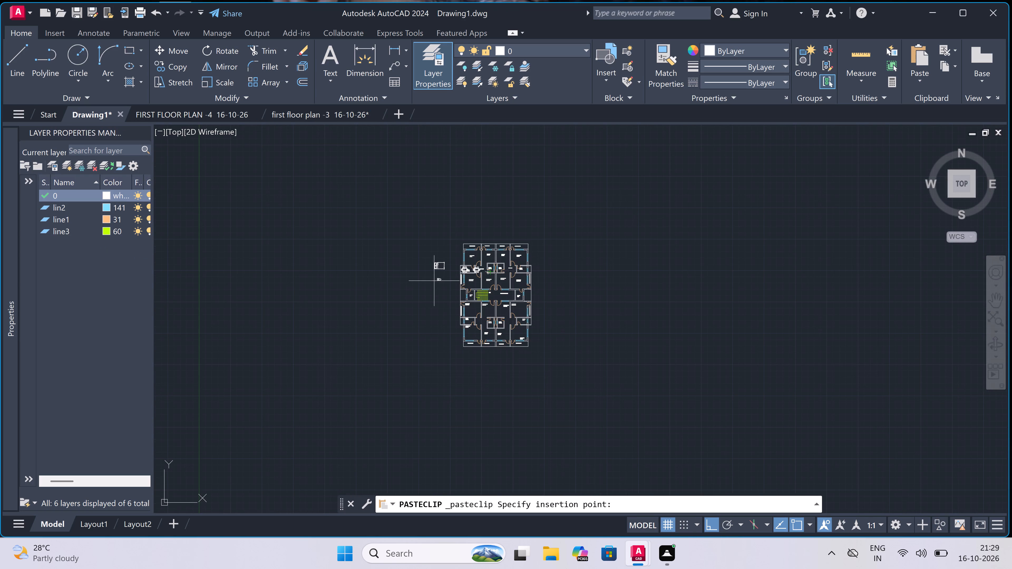
scroll(434, 281, up, 1)
click(373, 288)
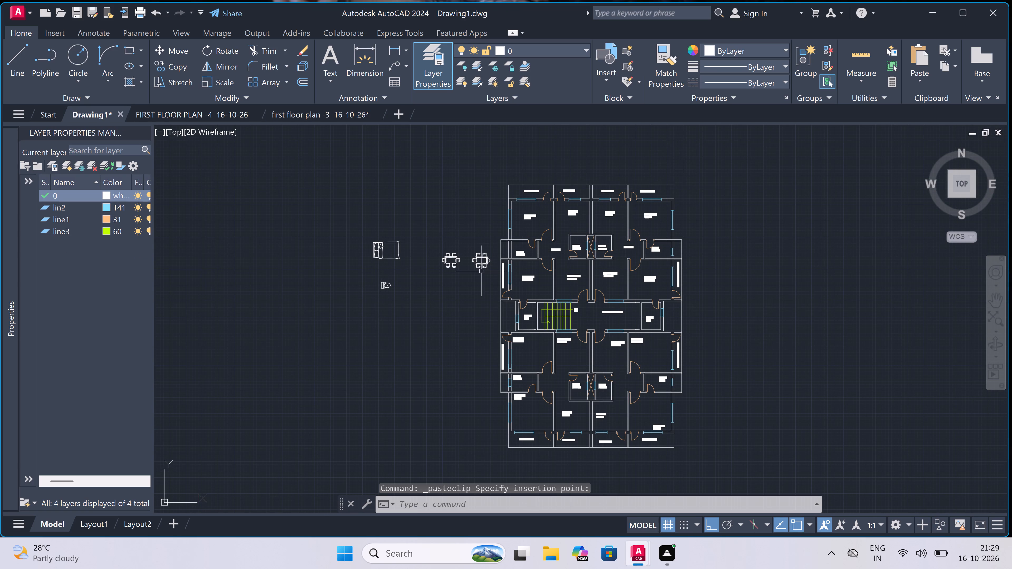
Delete the eastern of the two pasted dining sets.
scroll(480, 256, up, 3)
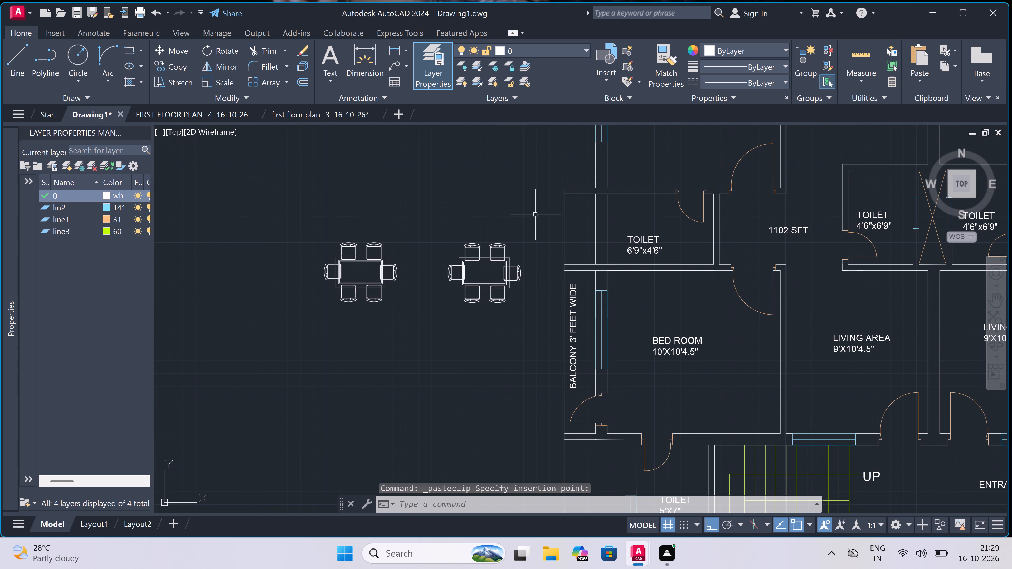
click(536, 216)
click(441, 323)
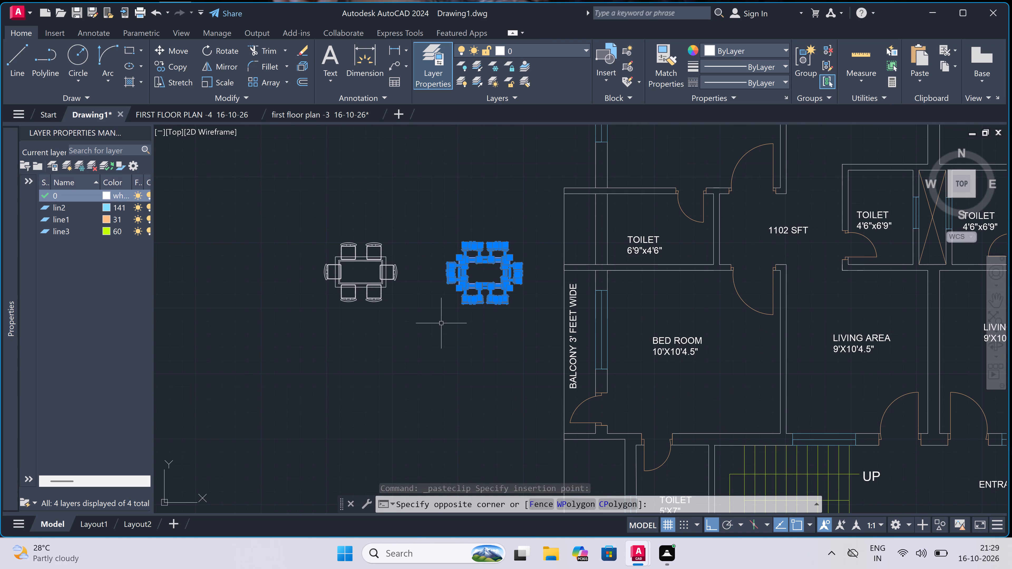
key(Delete)
Scale the remaining dining set down by eye about the centre of its table.
click(428, 223)
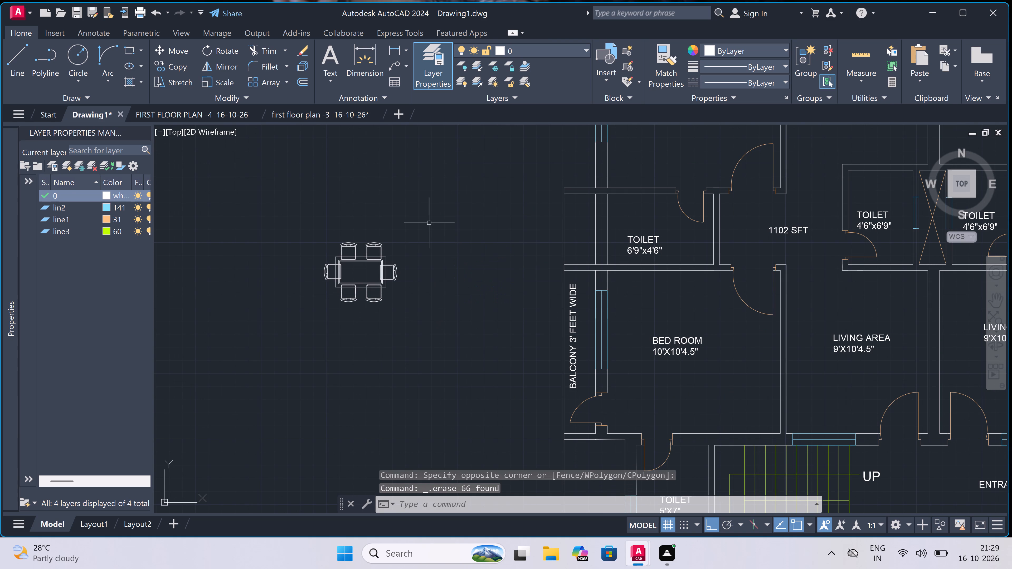
click(269, 392)
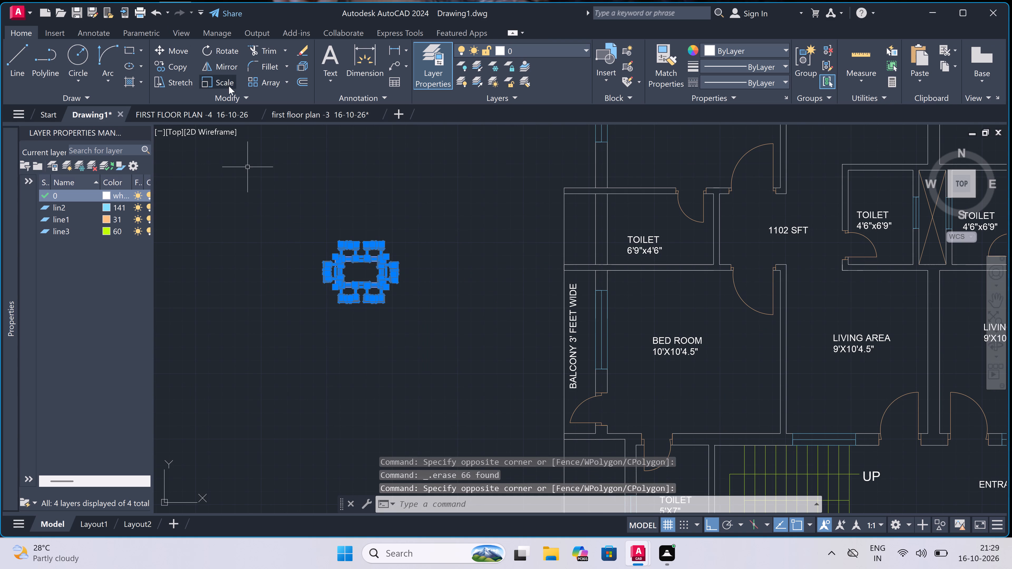
click(223, 76)
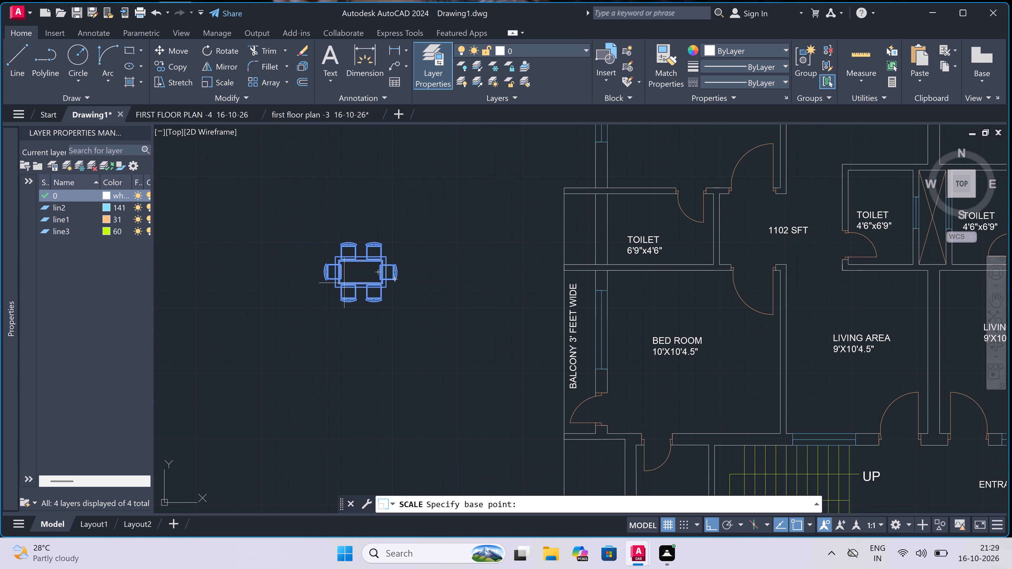
click(362, 274)
scroll(357, 291, up, 2)
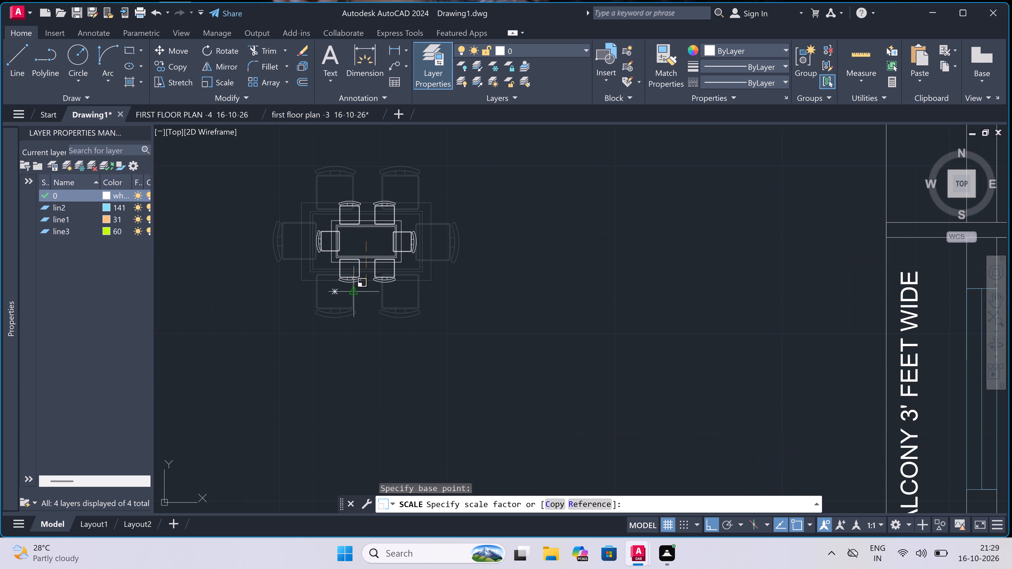
click(348, 299)
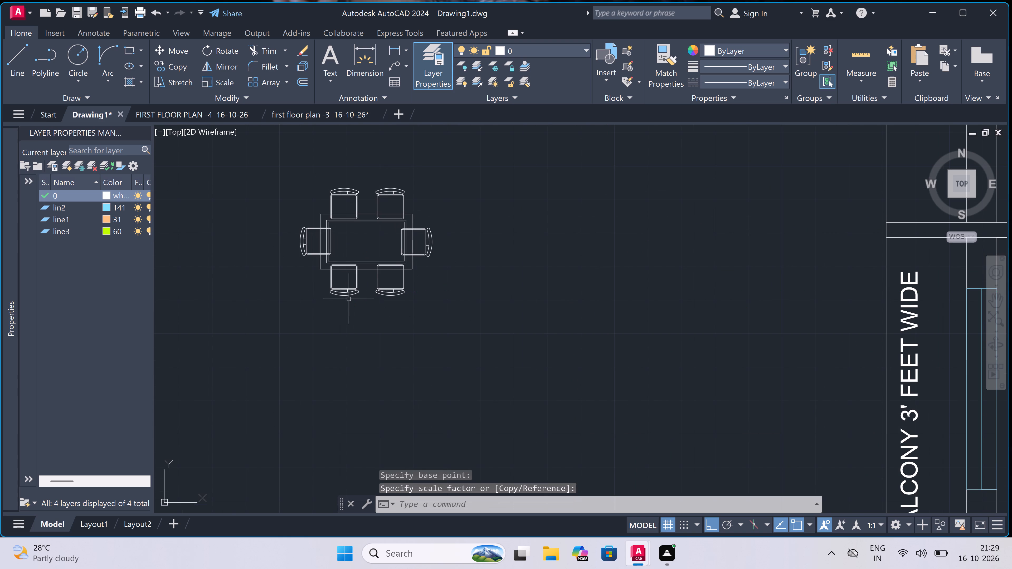
Copy the scaled dining set from its table centre, with ortho off, onto the wall between the northwest BED ROOM and KITCHEN.
scroll(431, 218, down, 3)
scroll(431, 208, up, 1)
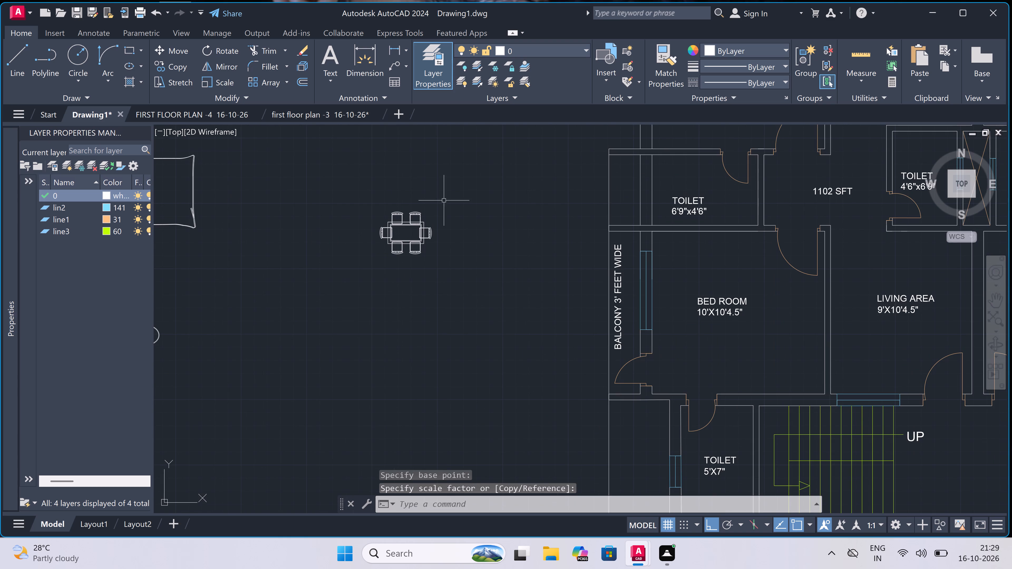
click(457, 190)
click(291, 332)
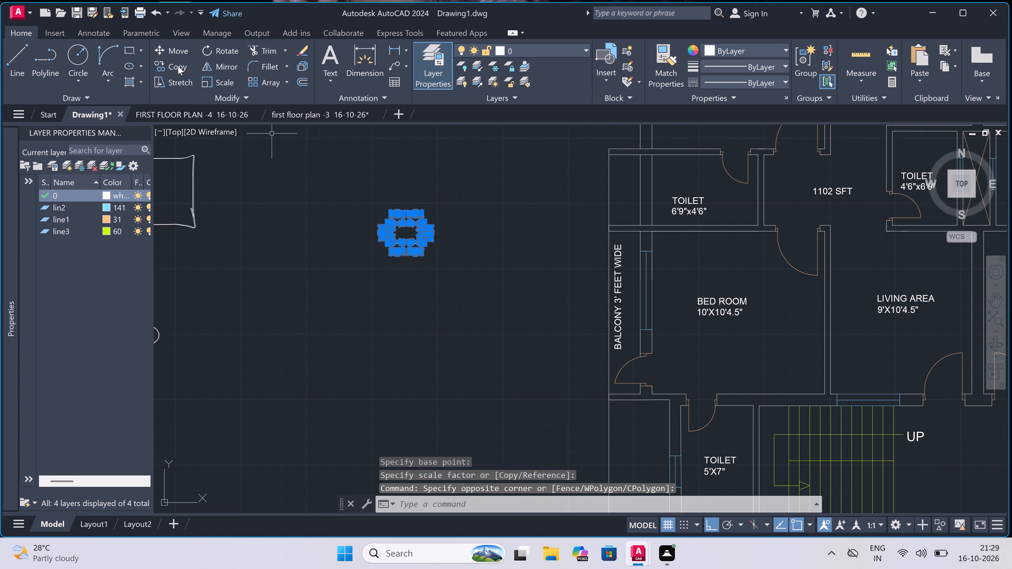
click(177, 65)
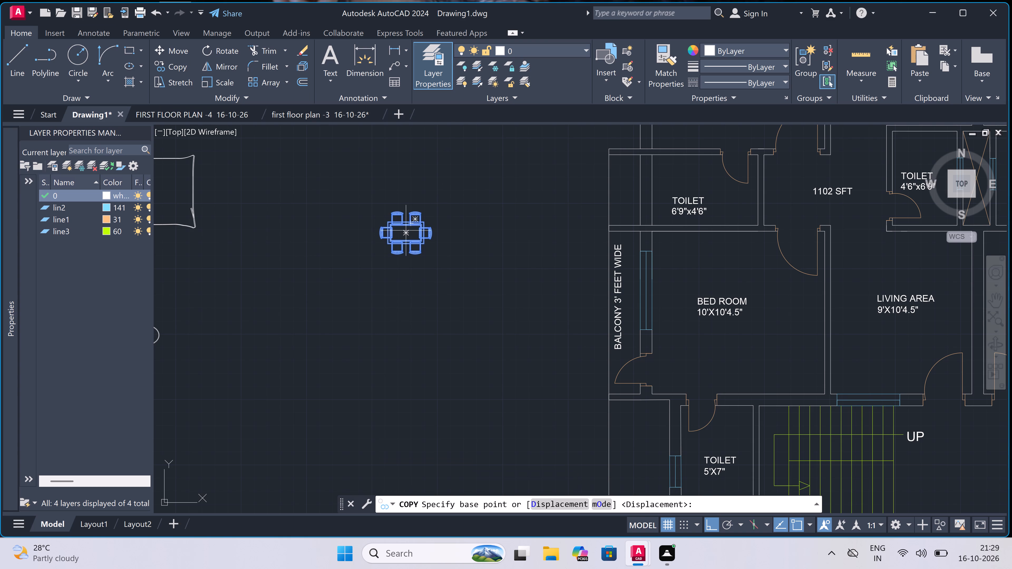
click(406, 232)
scroll(332, 285, down, 2)
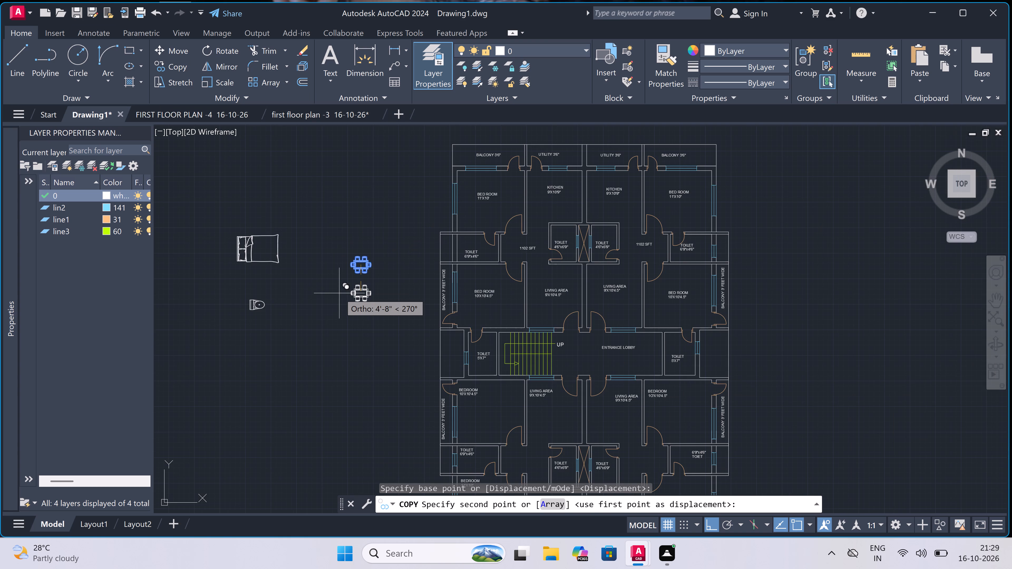
key(F8)
scroll(344, 292, down, 1)
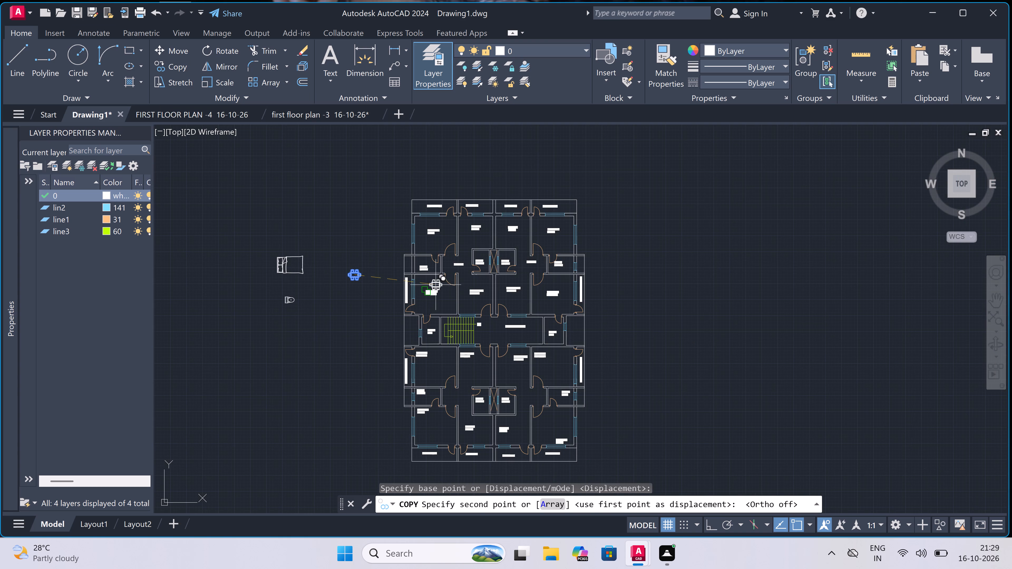
scroll(447, 266, up, 2)
scroll(493, 226, up, 2)
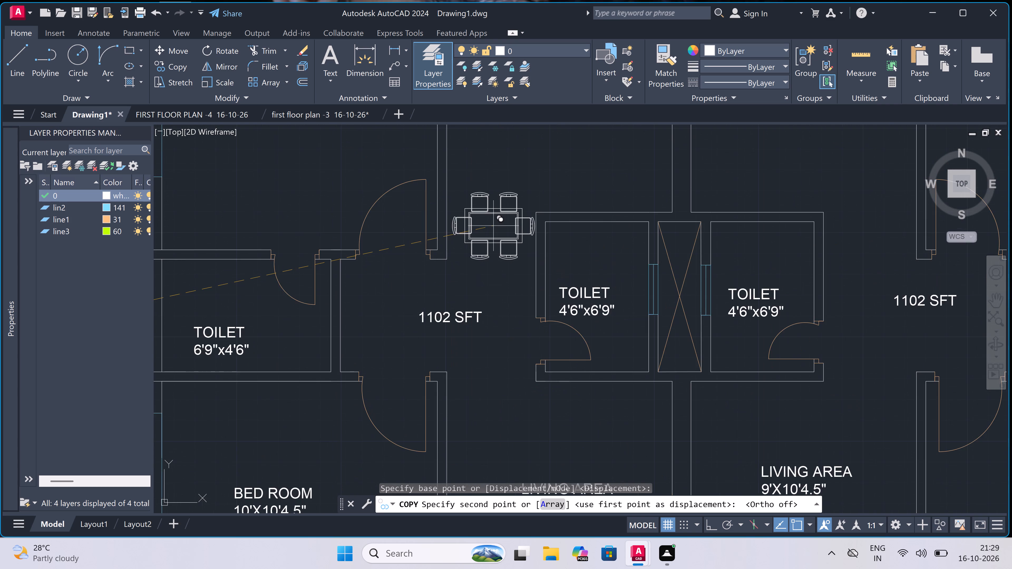
scroll(493, 226, down, 2)
scroll(492, 208, up, 2)
scroll(492, 208, down, 2)
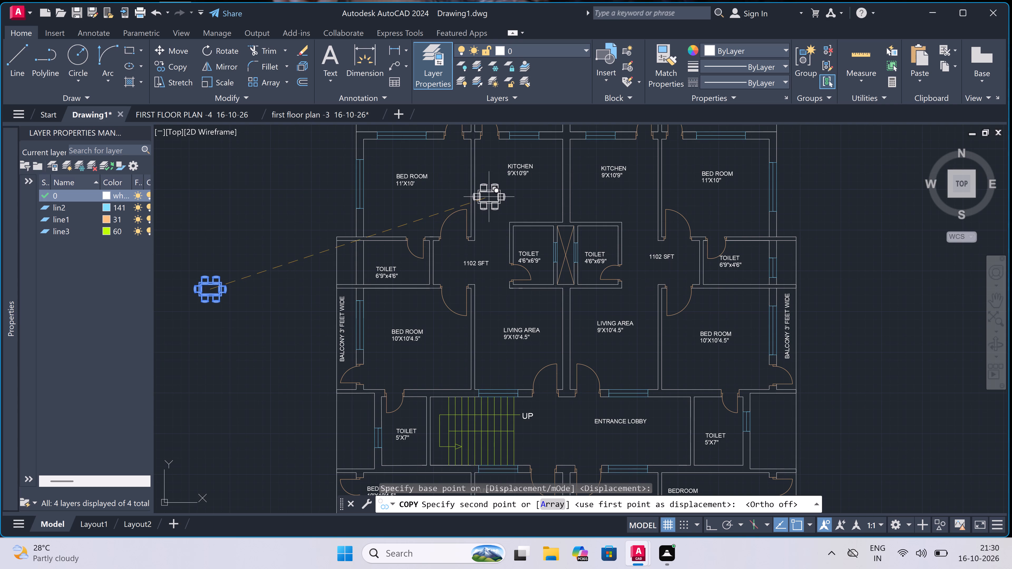
scroll(484, 197, down, 1)
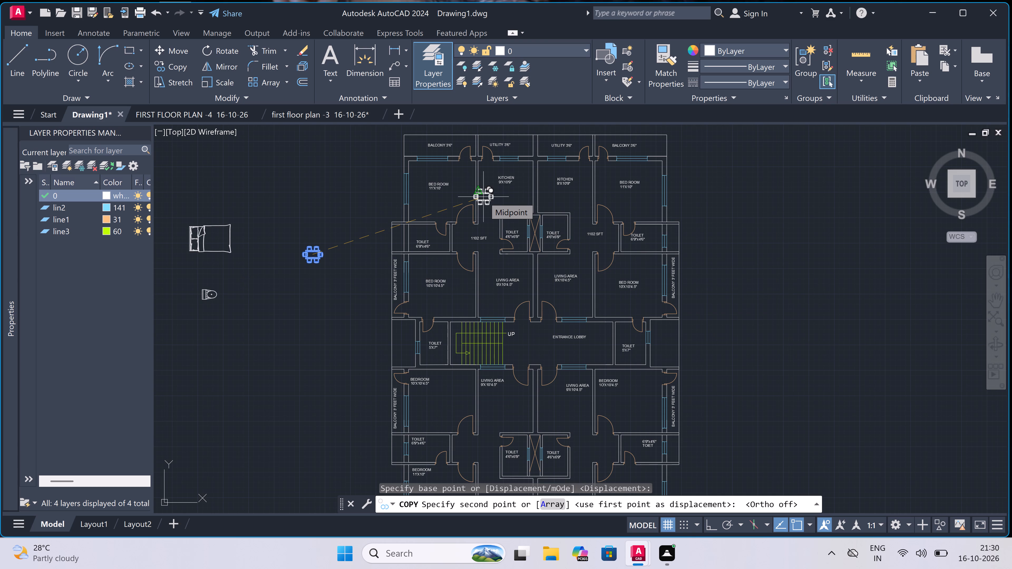
click(483, 197)
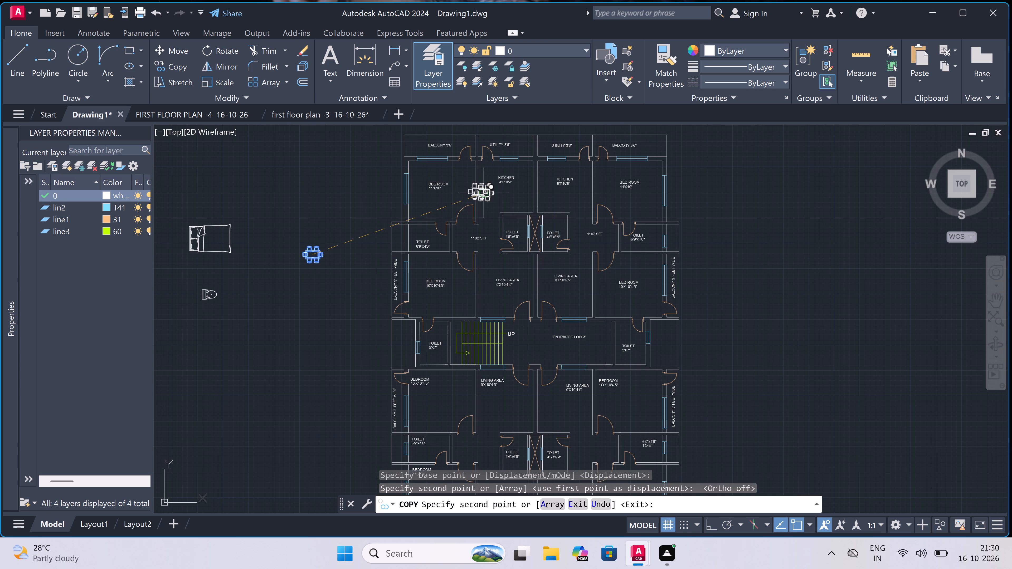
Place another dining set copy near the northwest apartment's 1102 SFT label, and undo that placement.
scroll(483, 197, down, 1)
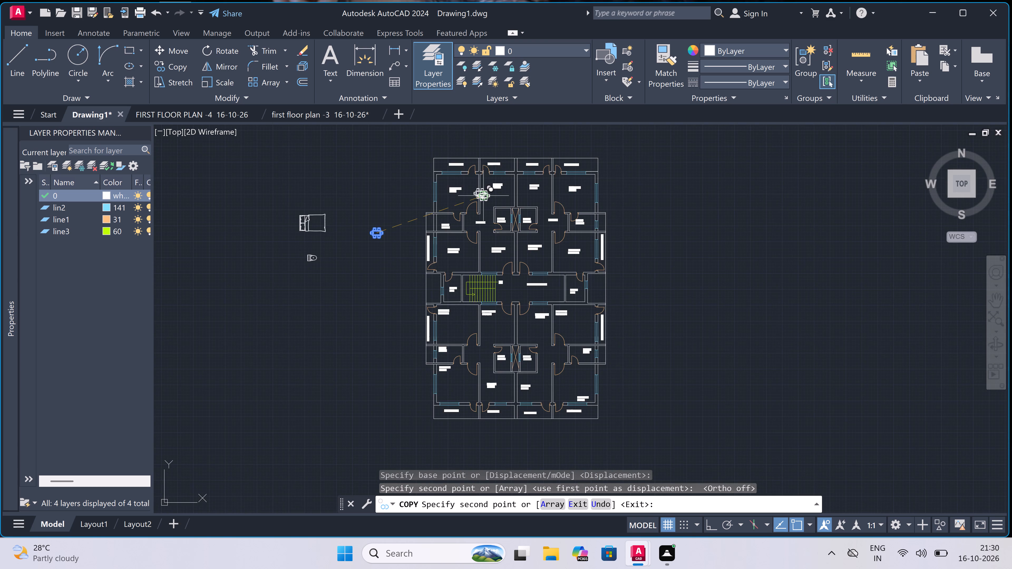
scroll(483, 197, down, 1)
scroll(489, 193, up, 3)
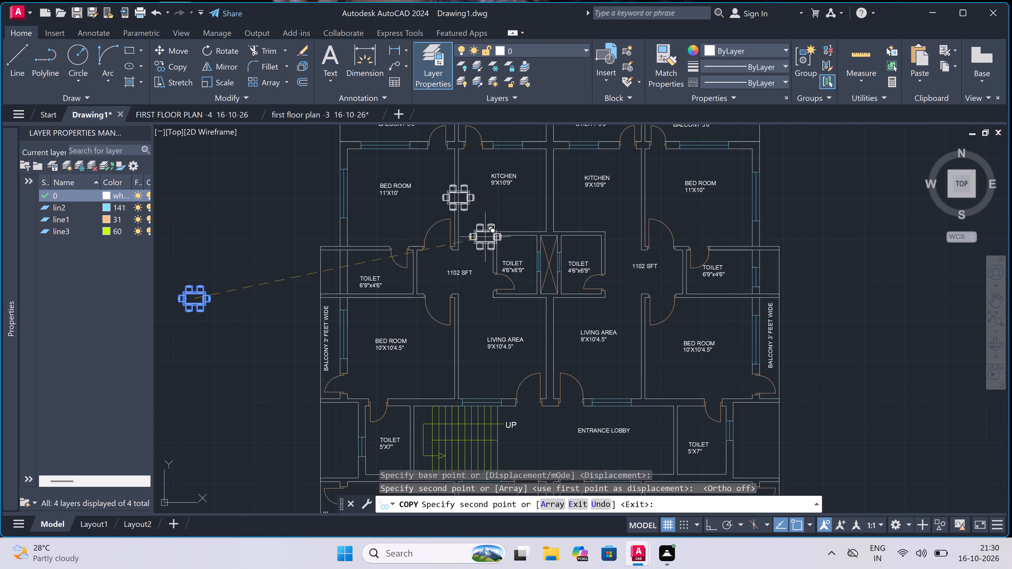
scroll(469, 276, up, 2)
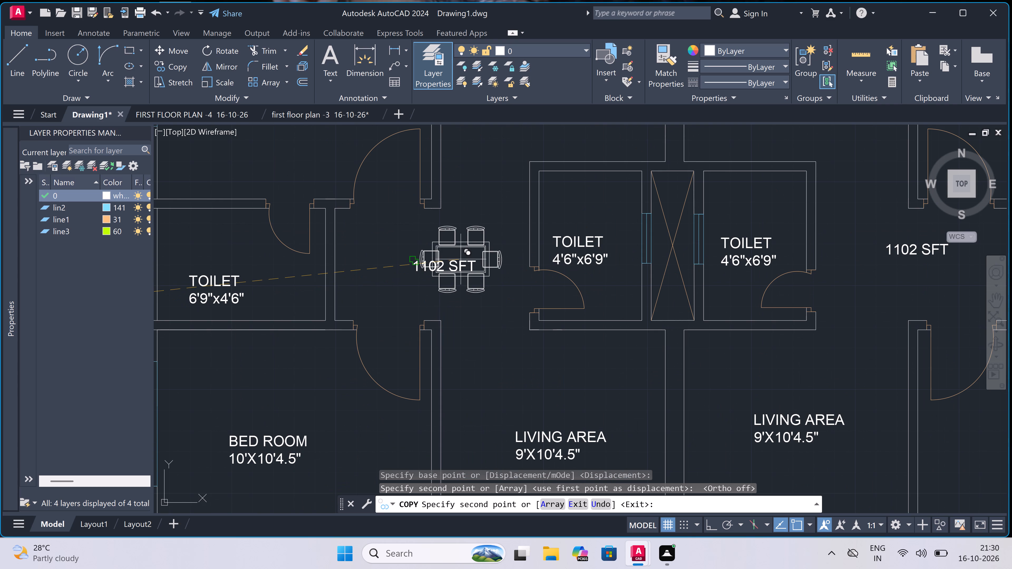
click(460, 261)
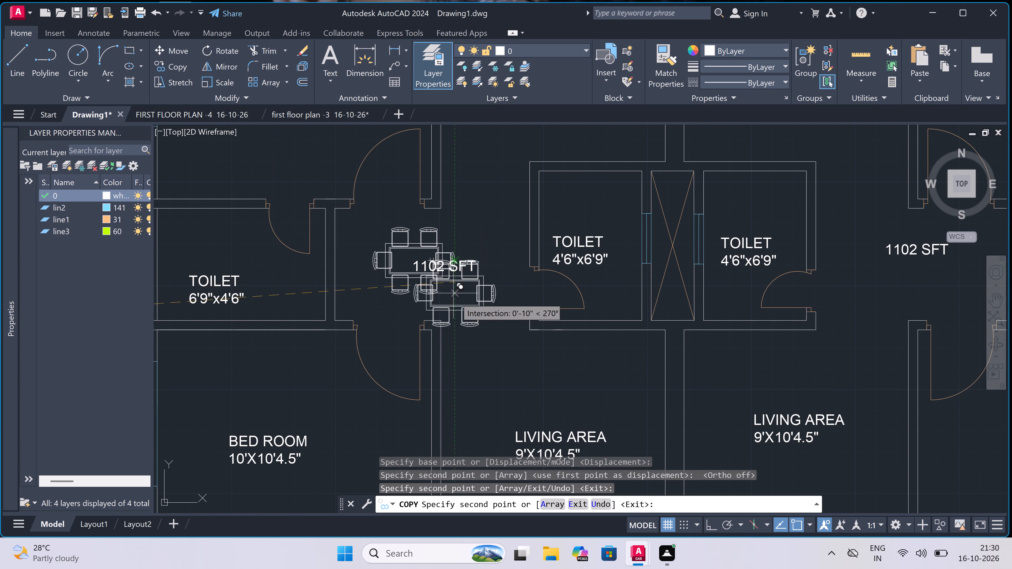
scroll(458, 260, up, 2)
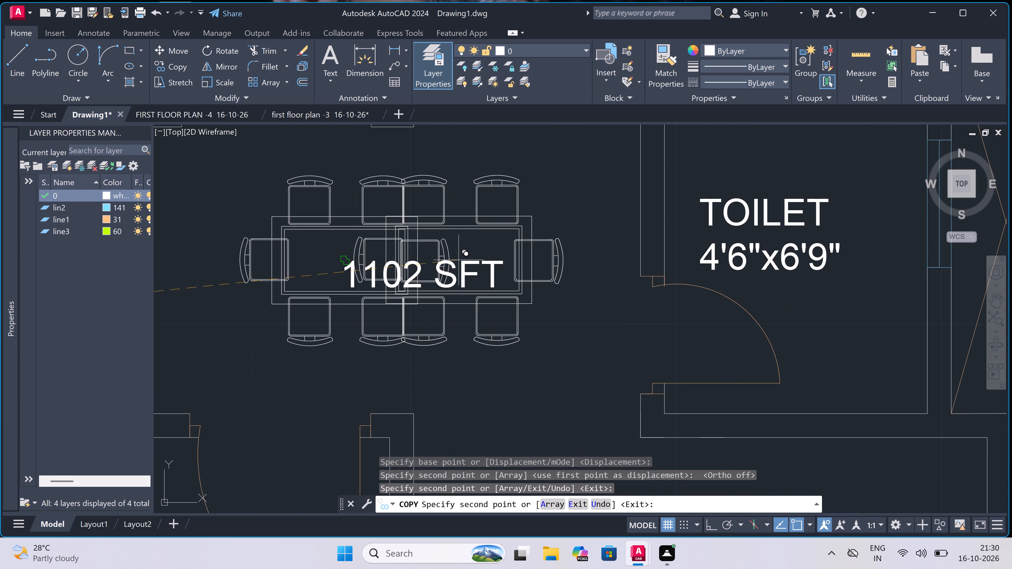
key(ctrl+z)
Place a dining set copy over the 1102 SFT label in the northwest apartment's hall.
scroll(482, 238, up, 2)
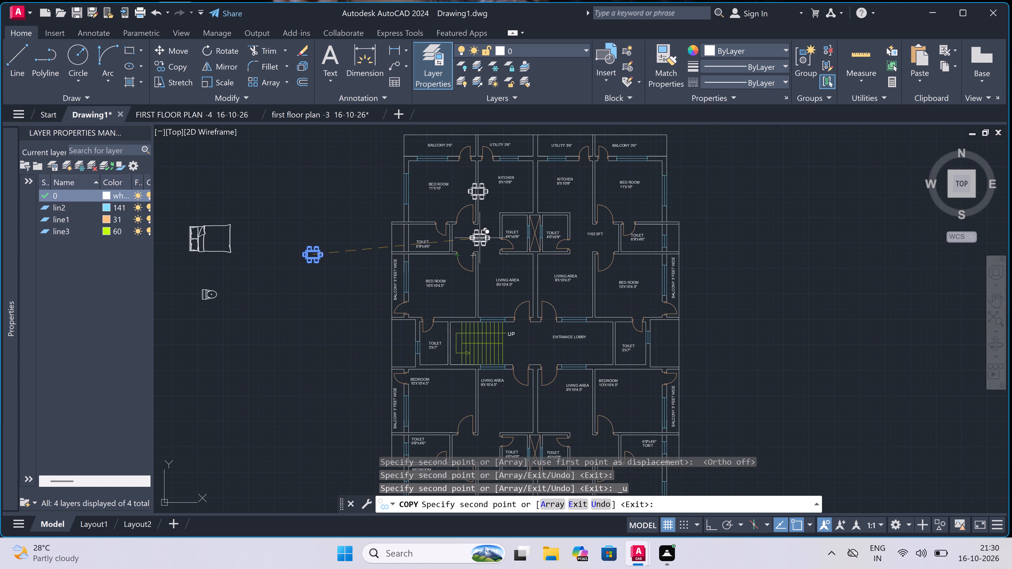
scroll(482, 238, up, 3)
scroll(483, 238, down, 2)
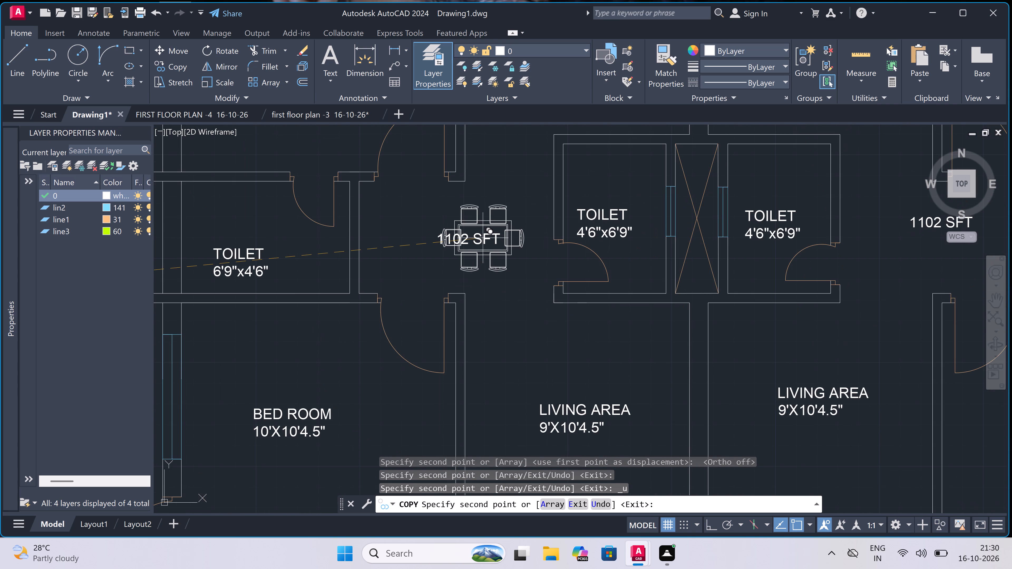
scroll(483, 238, up, 3)
double_click(484, 231)
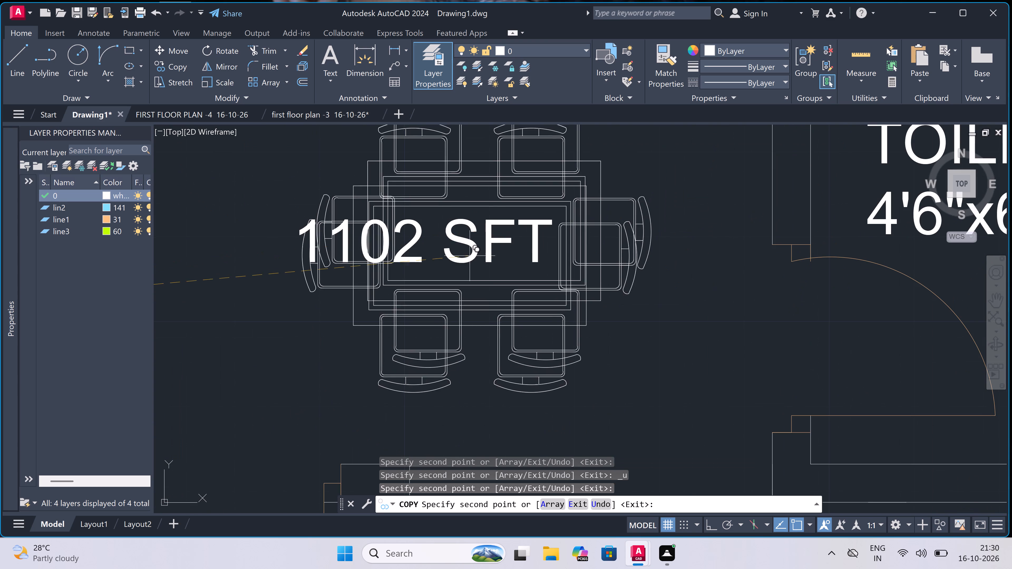
Place a dining set copy in the northeast apartment's hall, between the 4'6"x6'9" TOILET and the 1102 SFT label.
scroll(470, 255, down, 8)
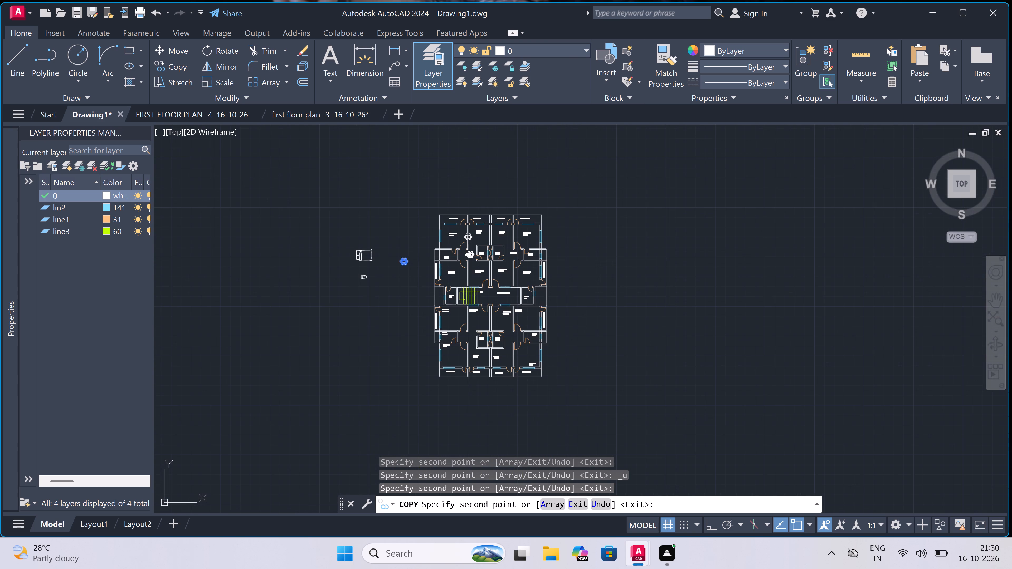
scroll(532, 258, up, 3)
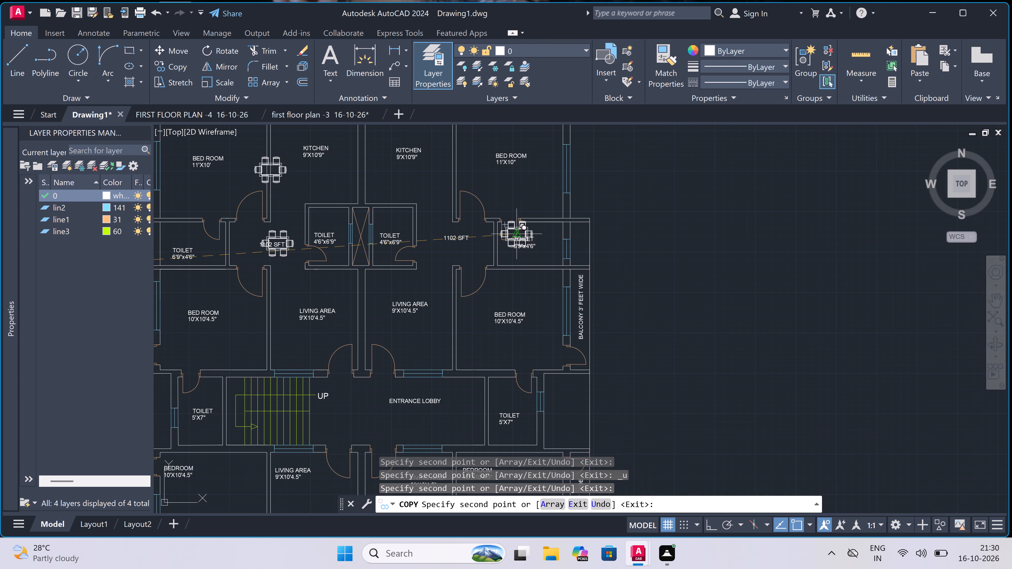
scroll(514, 231, down, 1)
scroll(475, 232, up, 3)
scroll(454, 253, up, 1)
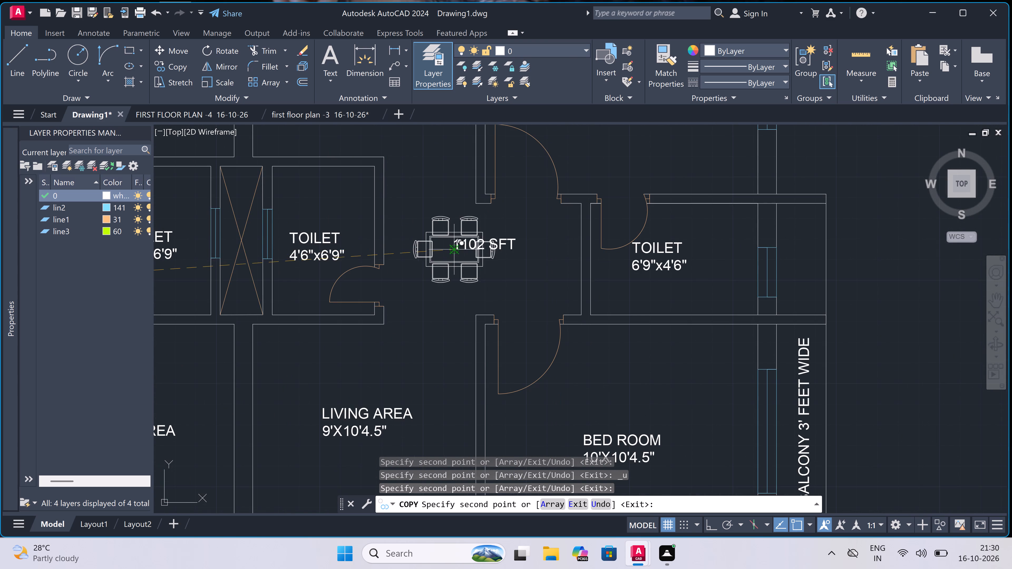
scroll(436, 230, up, 1)
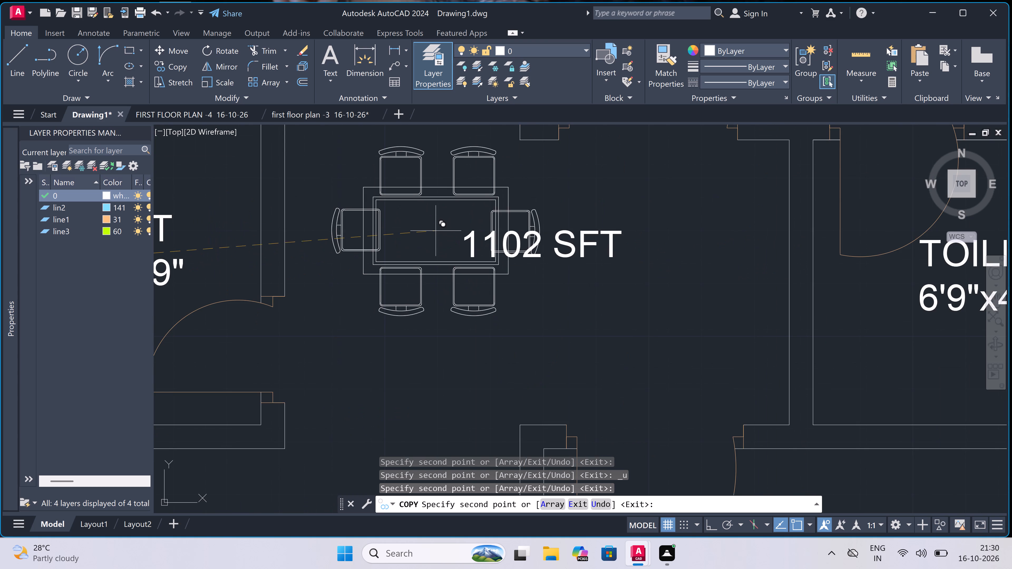
double_click(441, 251)
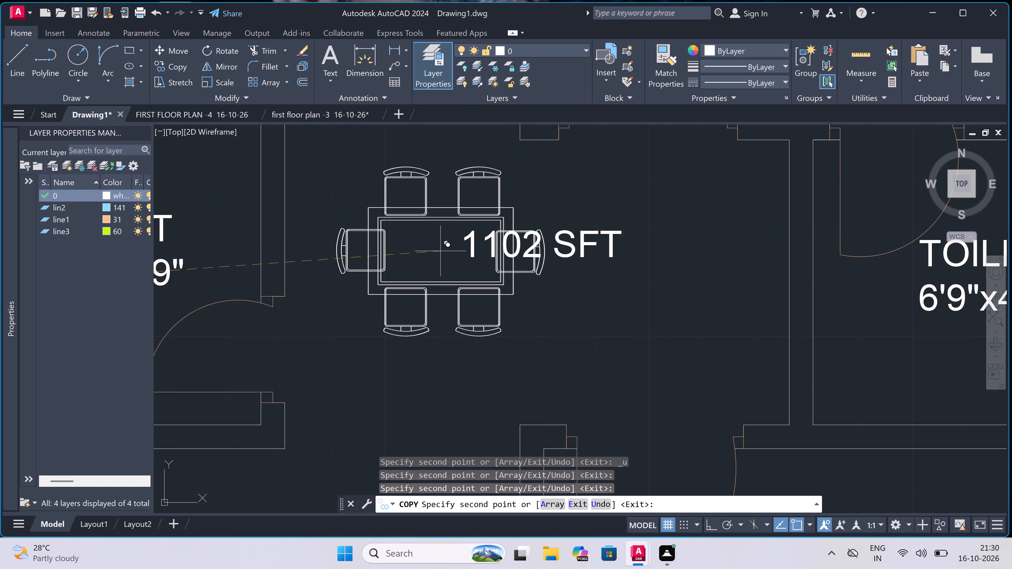
Place a dining set copy in the southeast apartment's hall, just east of the 4'6"x6'9" TOILET.
scroll(519, 206, down, 5)
scroll(502, 228, up, 2)
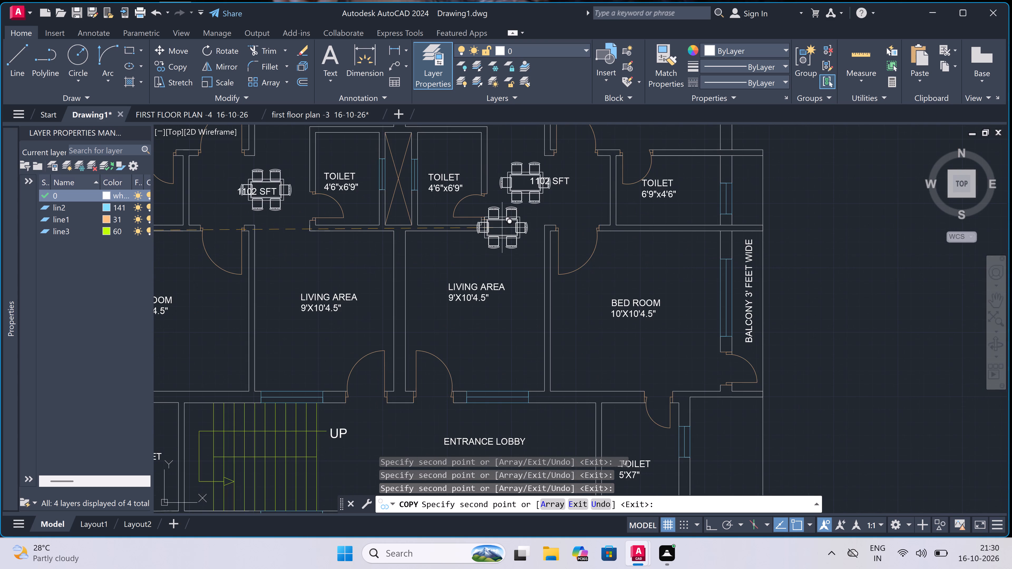
scroll(502, 228, down, 3)
scroll(501, 371, up, 4)
scroll(504, 352, down, 2)
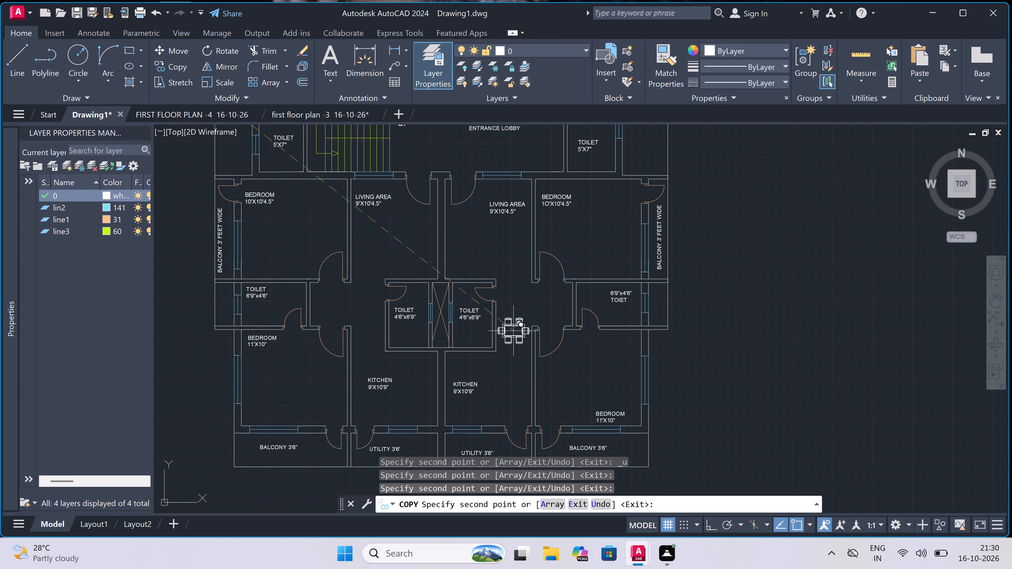
scroll(513, 330, up, 2)
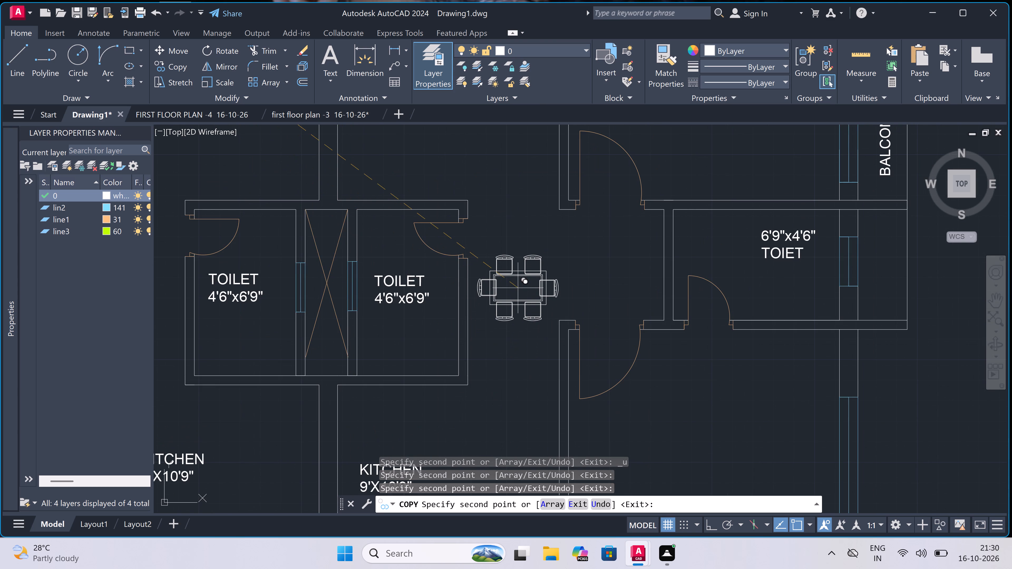
double_click(532, 278)
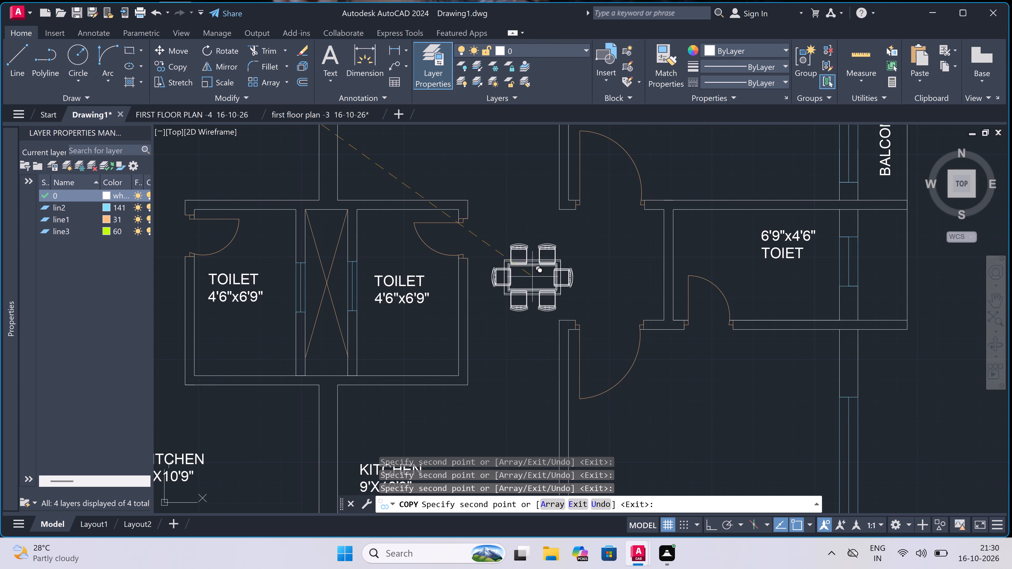
Place a dining set copy in the southwest apartment's hall, west of the 4'6"x6'9" TOILET, and finish copying.
scroll(542, 223, down, 4)
scroll(466, 222, up, 3)
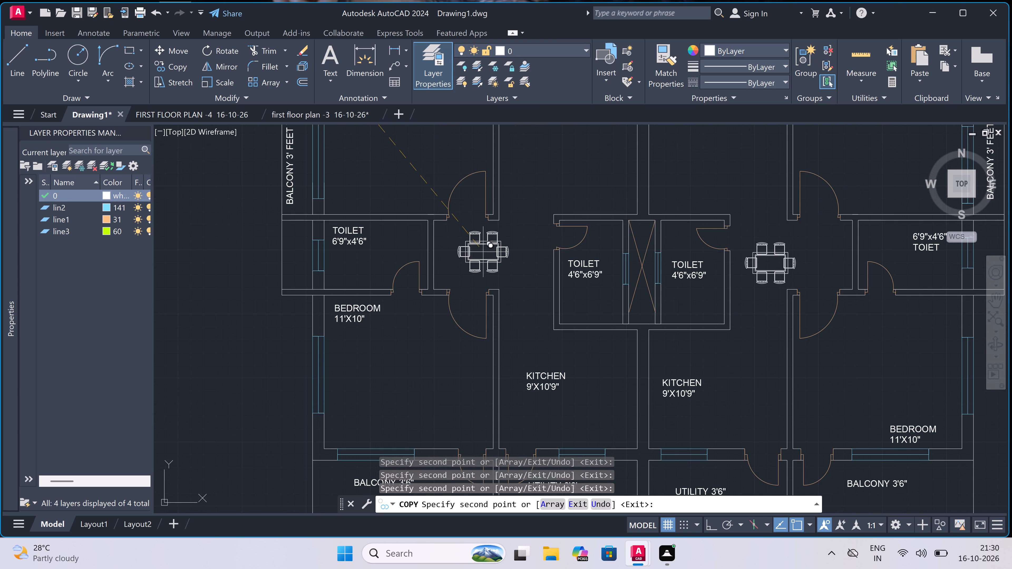
scroll(494, 270, up, 1)
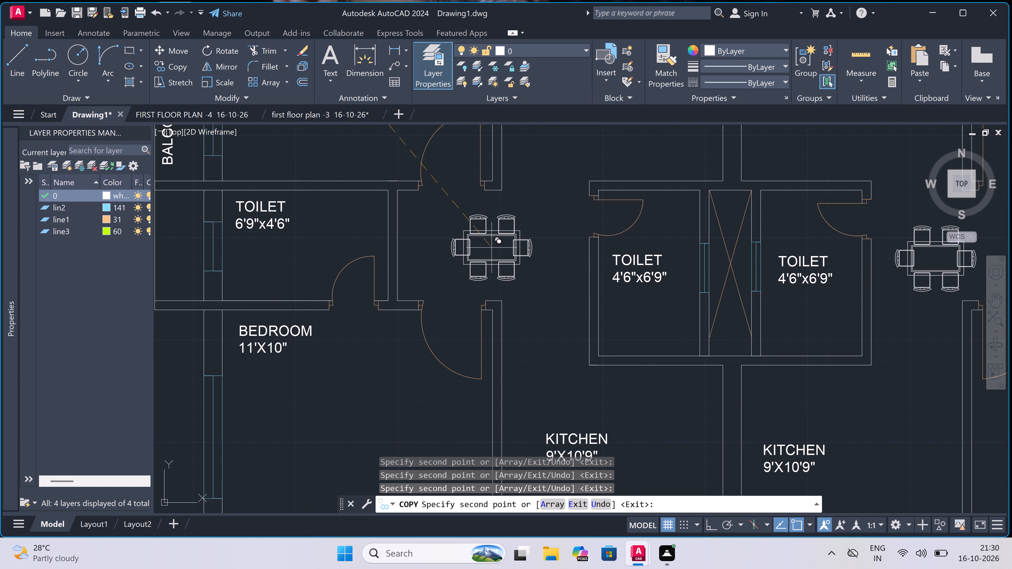
scroll(492, 248, down, 1)
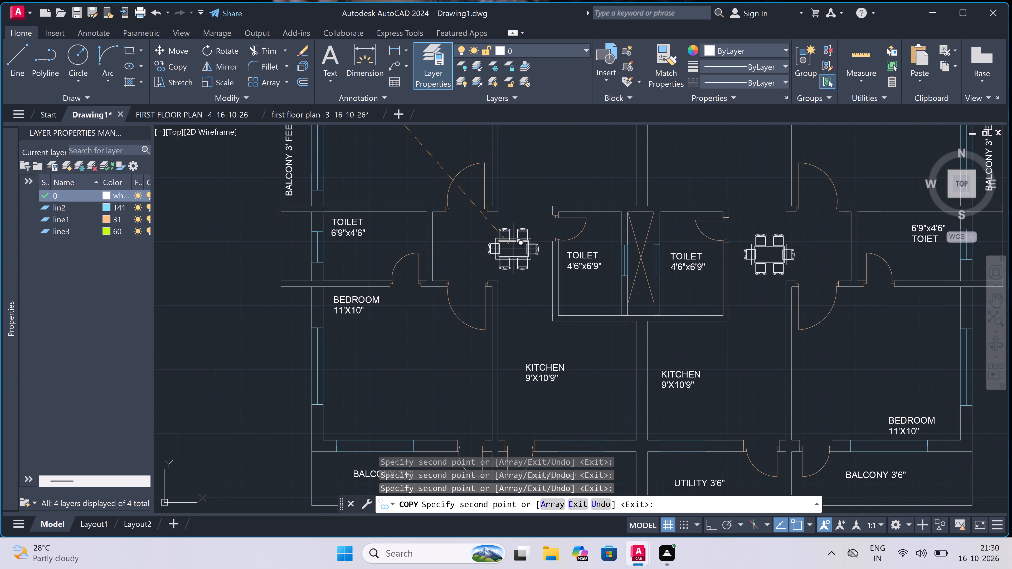
scroll(514, 248, up, 1)
click(515, 247)
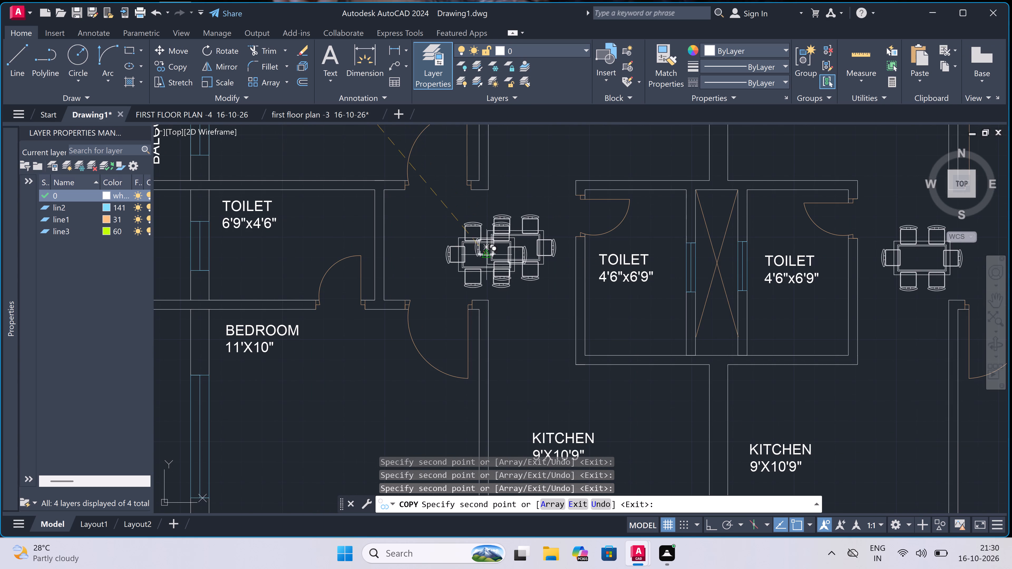
key(Escape)
Delete the 1102 SFT label beside the dining set in the northeast apartment.
scroll(483, 253, down, 6)
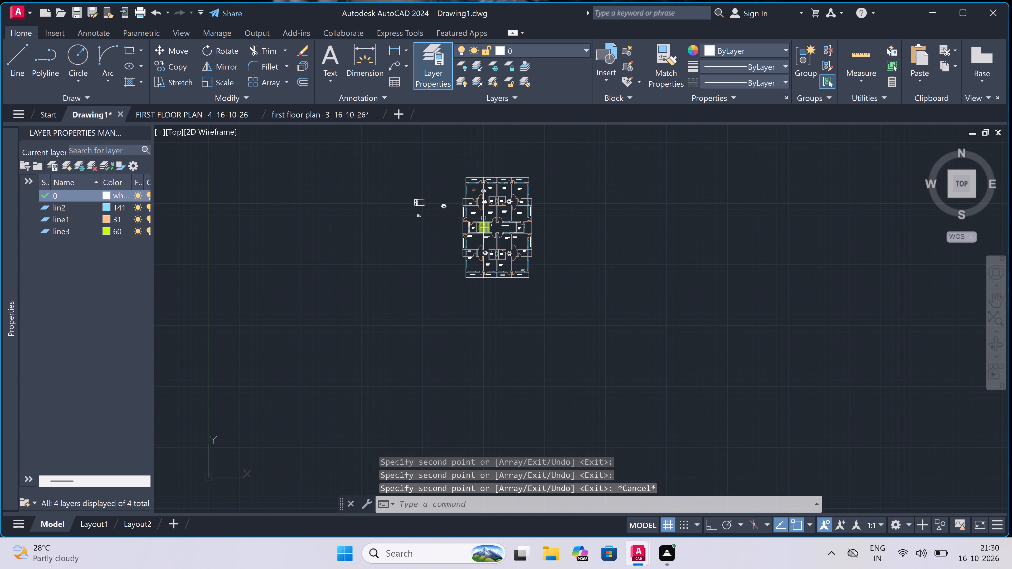
scroll(485, 195, up, 3)
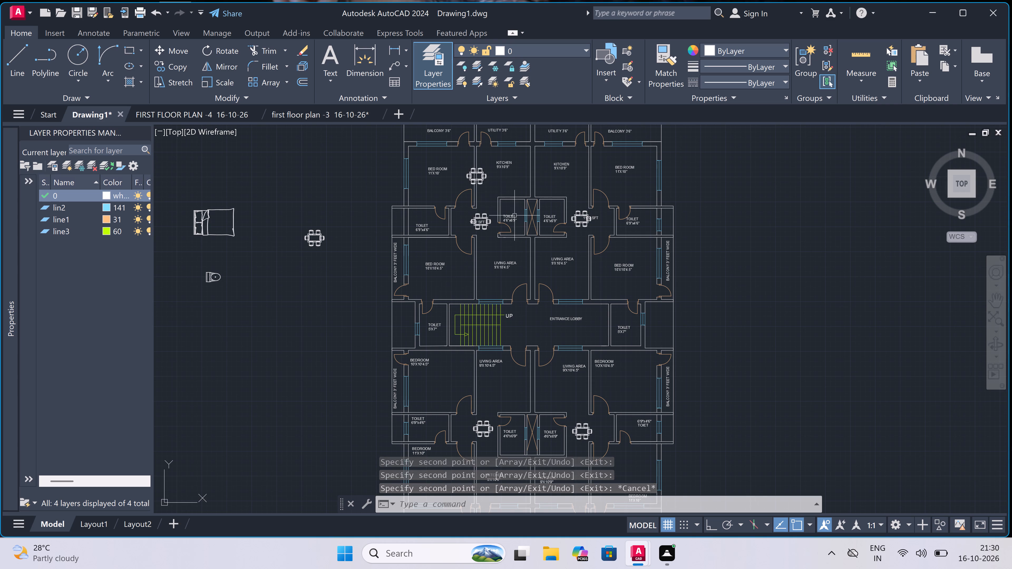
scroll(604, 219, up, 3)
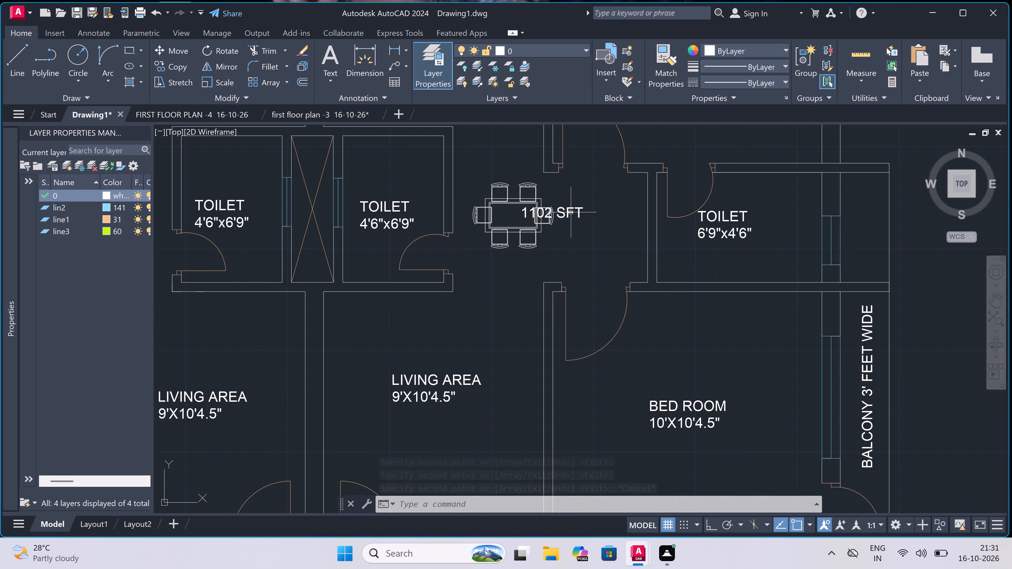
click(565, 212)
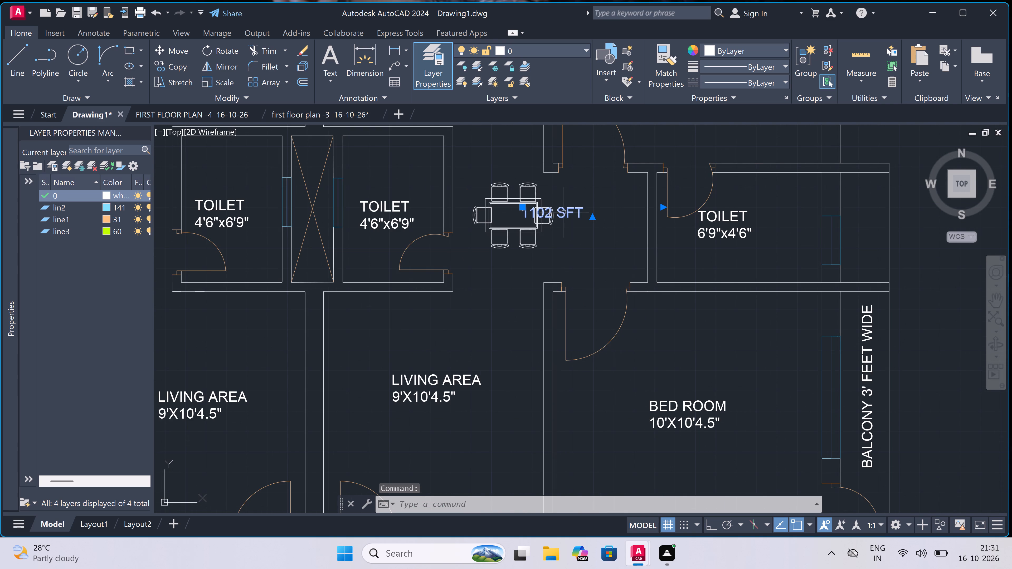
key(Delete)
scroll(564, 212, down, 3)
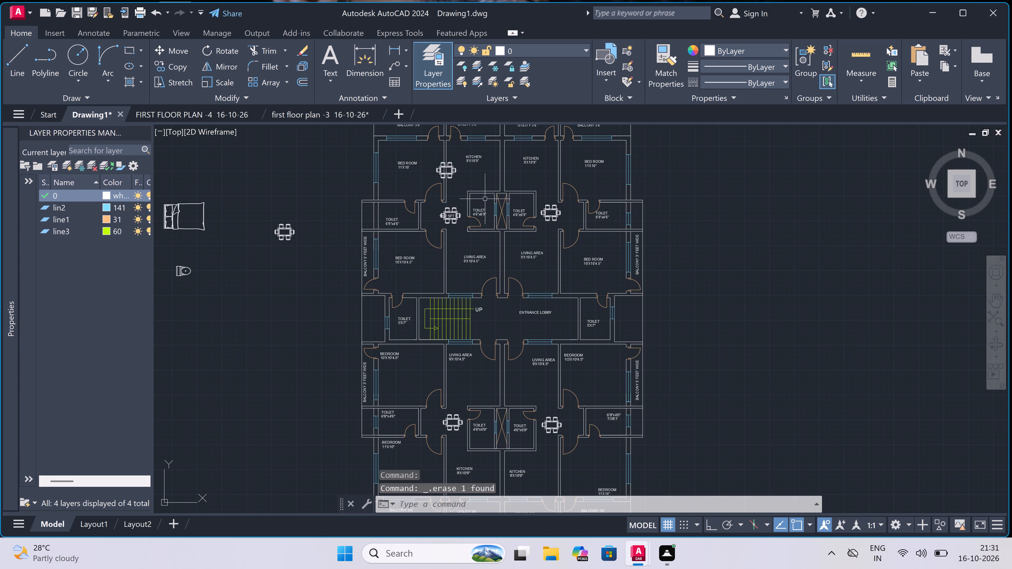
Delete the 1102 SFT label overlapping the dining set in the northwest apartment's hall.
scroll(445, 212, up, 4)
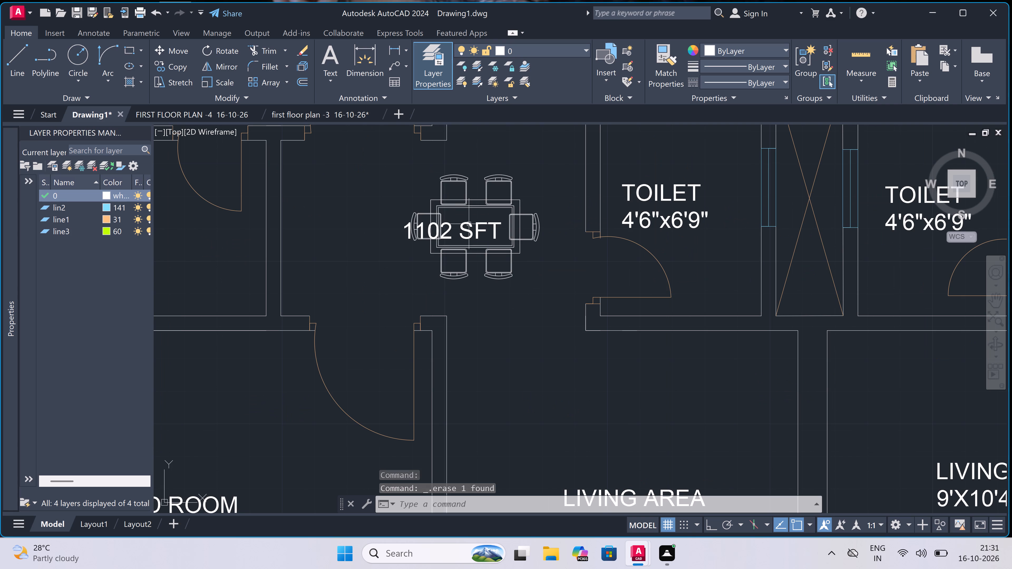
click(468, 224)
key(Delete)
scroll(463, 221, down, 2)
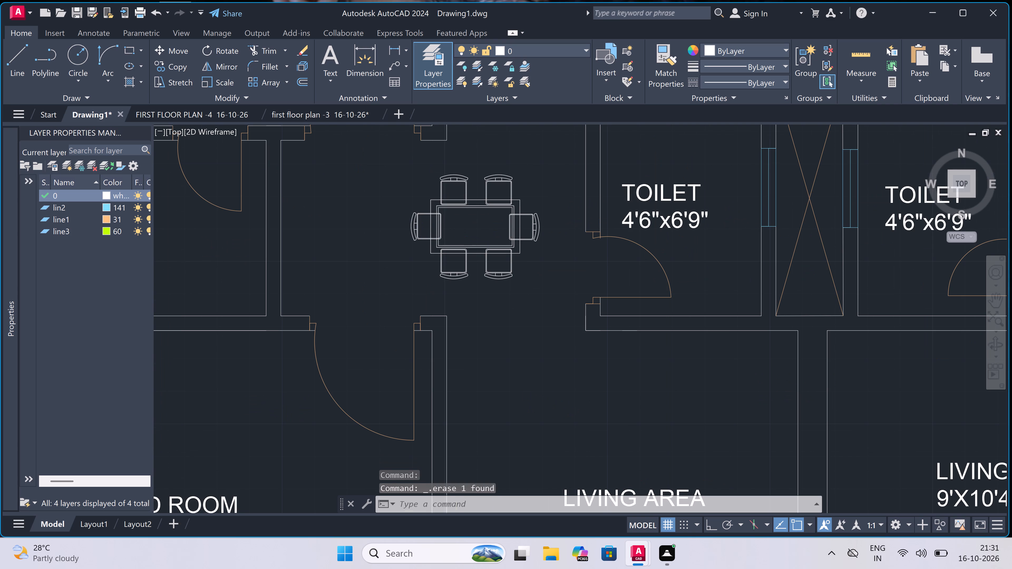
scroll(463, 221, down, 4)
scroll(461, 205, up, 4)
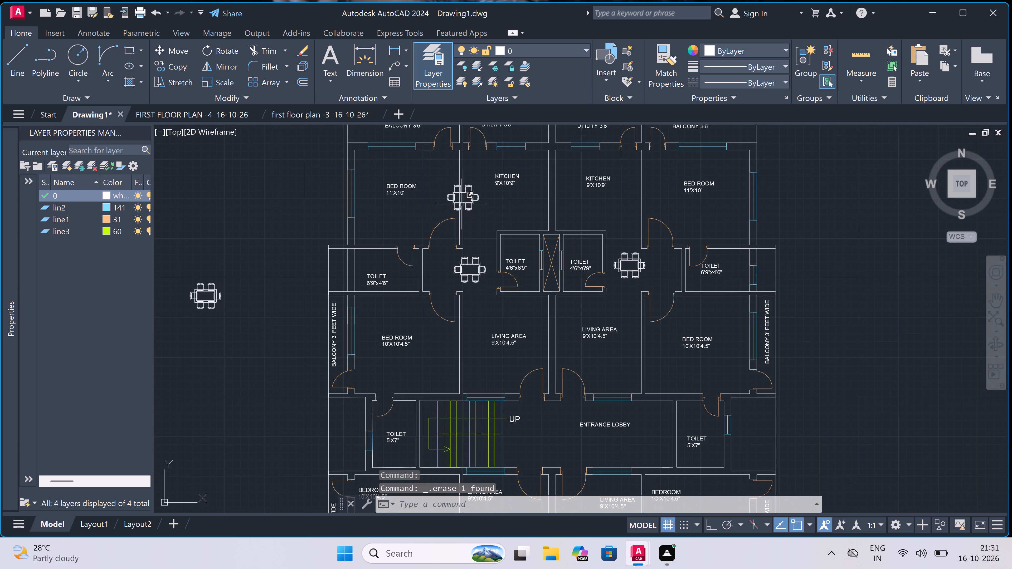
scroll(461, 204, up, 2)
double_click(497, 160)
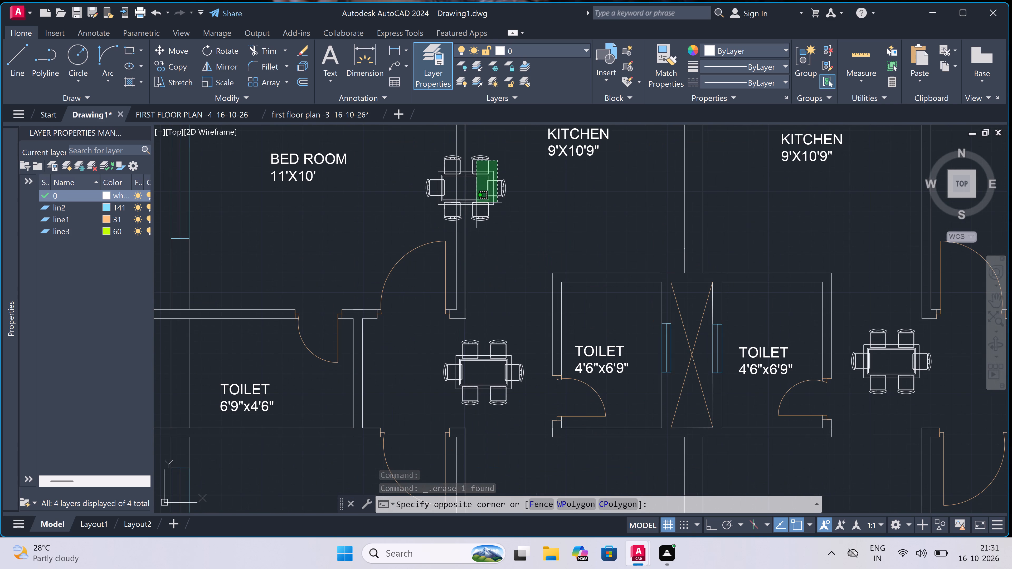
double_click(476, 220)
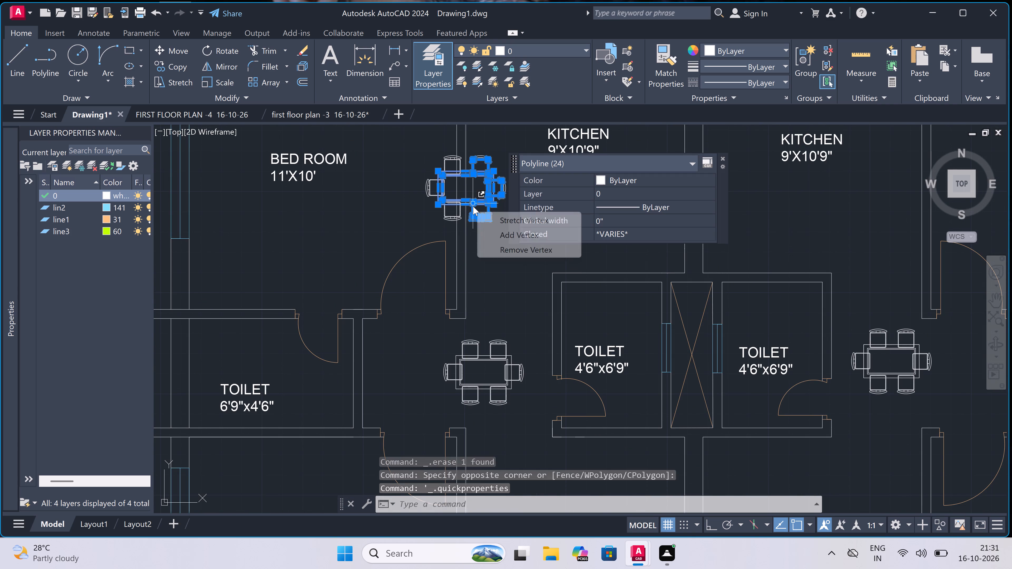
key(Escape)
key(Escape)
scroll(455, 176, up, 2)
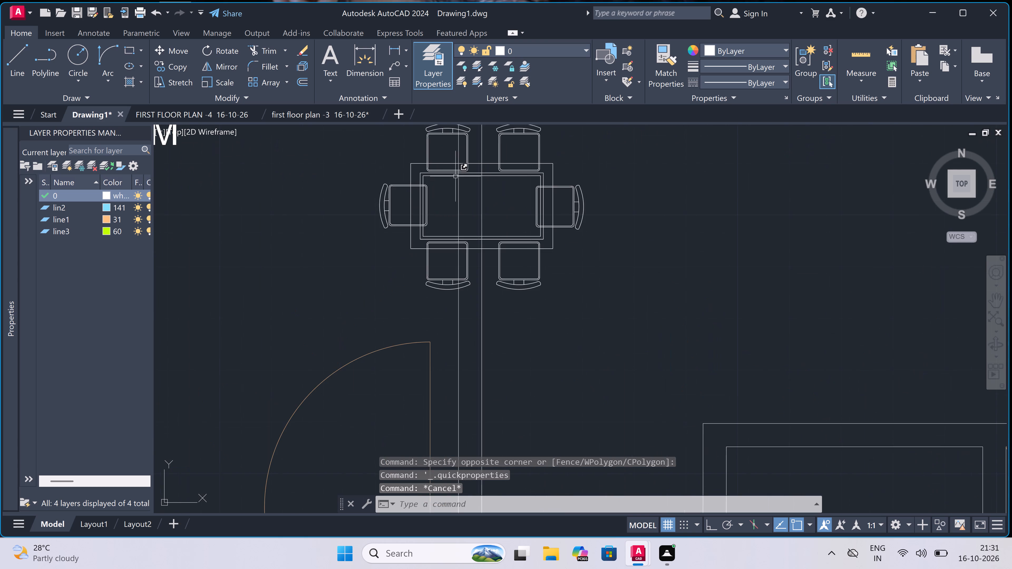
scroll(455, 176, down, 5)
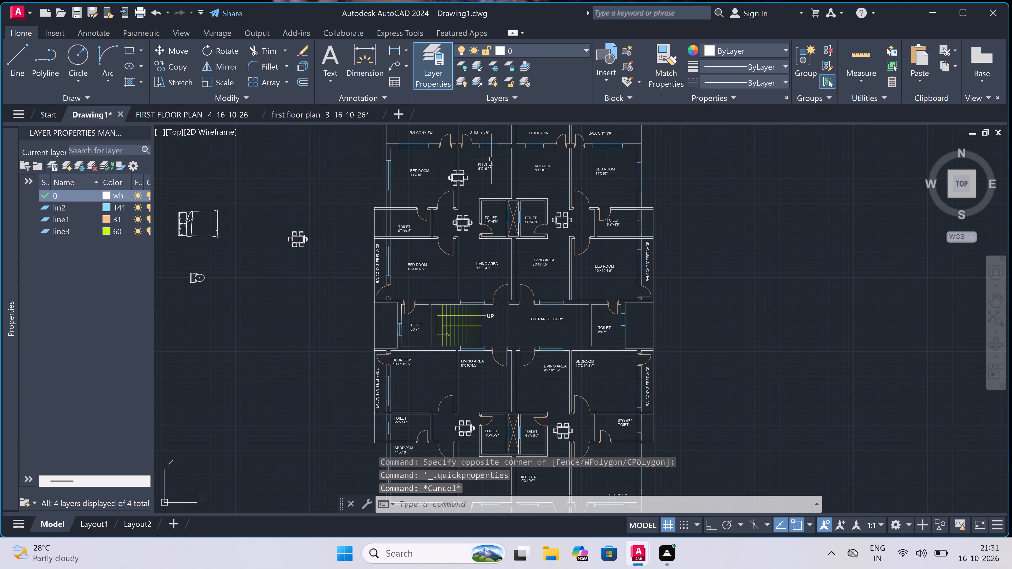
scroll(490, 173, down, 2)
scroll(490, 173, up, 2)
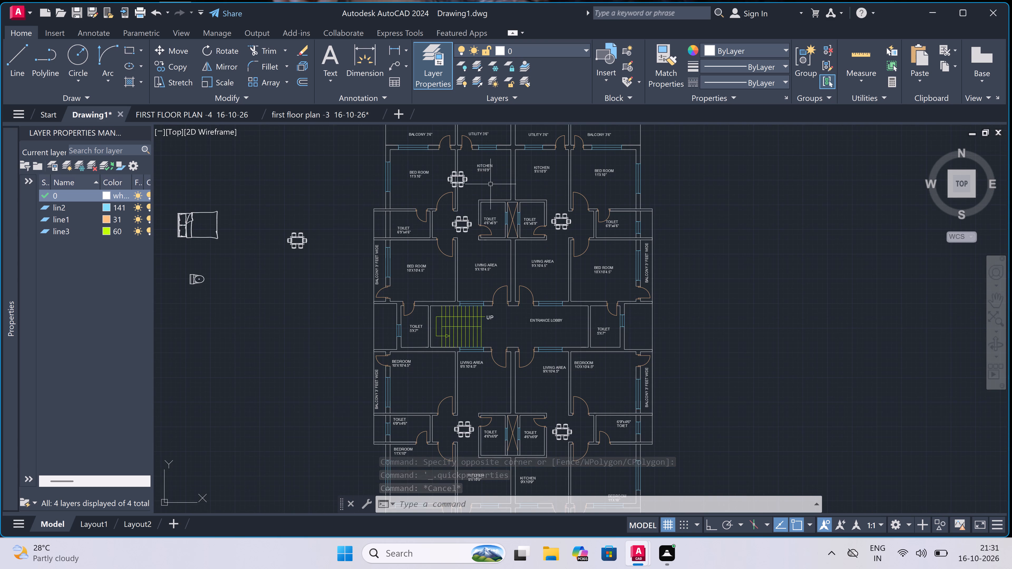
Undo the 1102 SFT label deletions and the dining set copies placed across the floor plan.
key(ctrl+z)
key(ctrl+z)
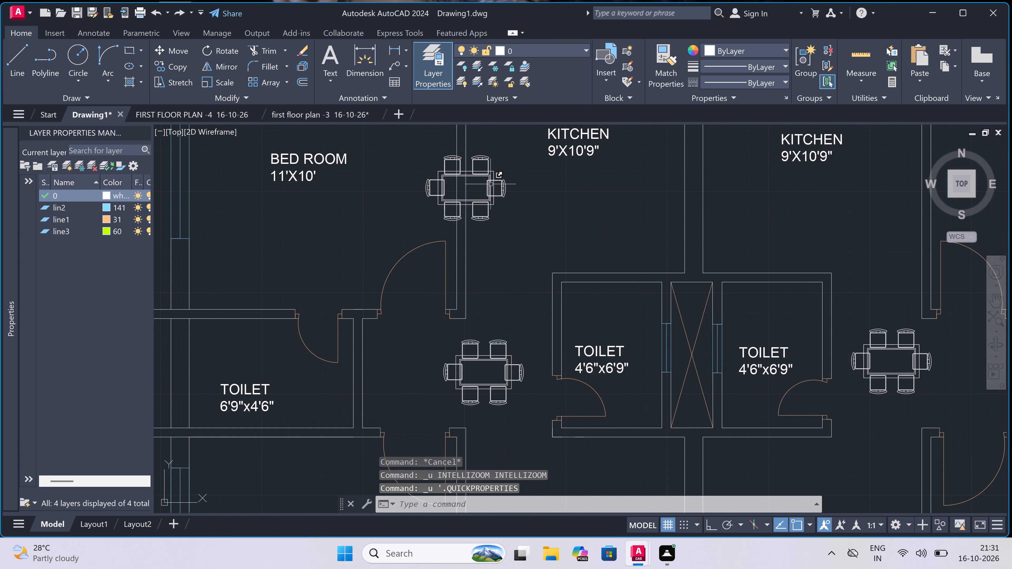
key(ctrl+z)
key(ctrl+z)
key(ctrl+z)
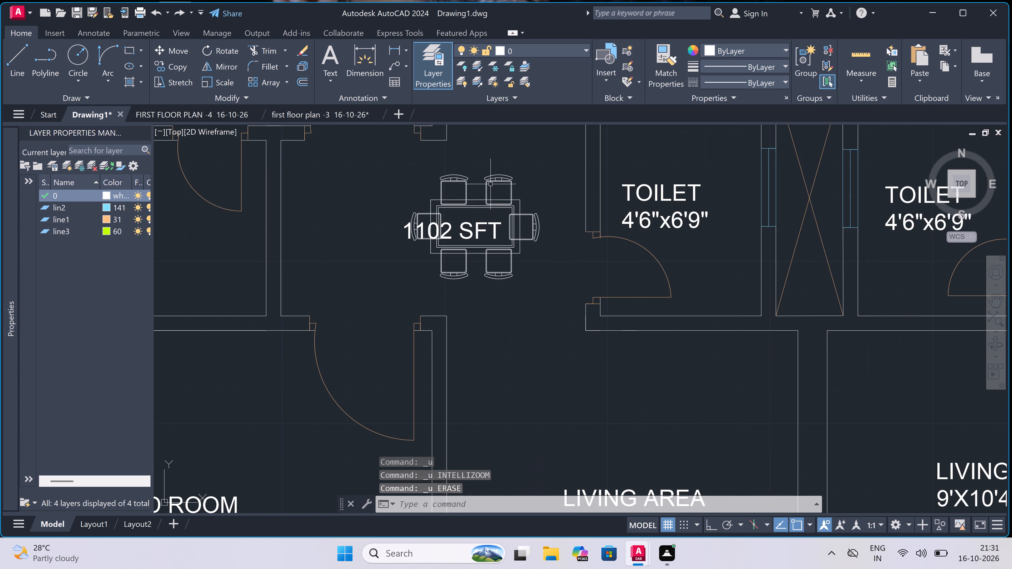
scroll(490, 185, down, 5)
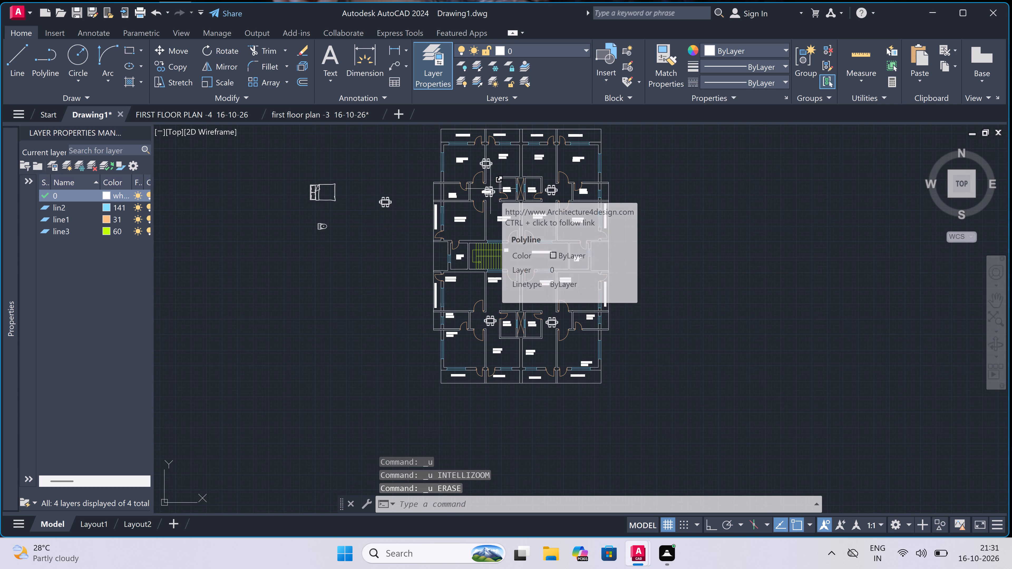
key(ctrl+z)
key(ctrl+z)
key(z)
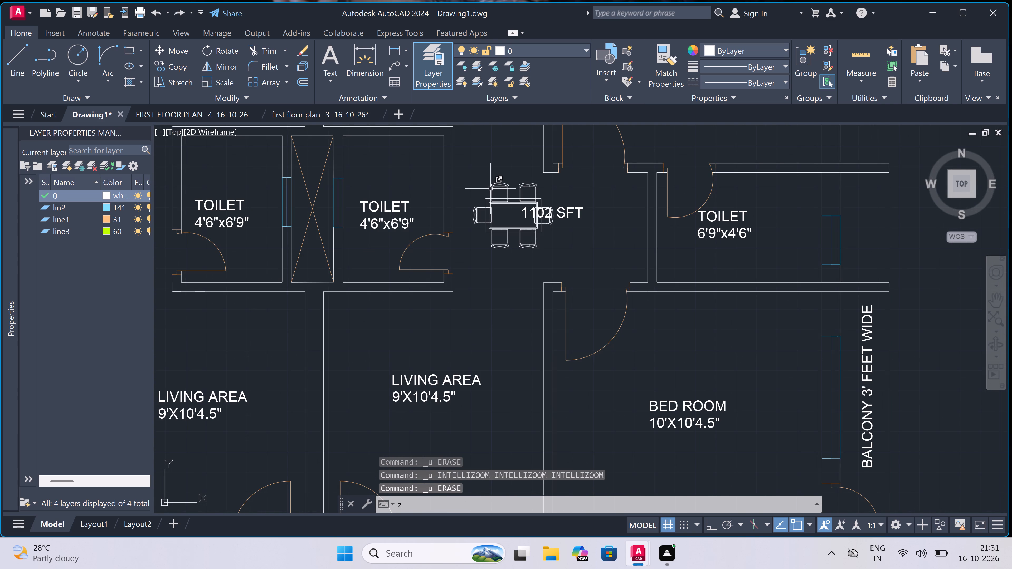
scroll(490, 188, down, 3)
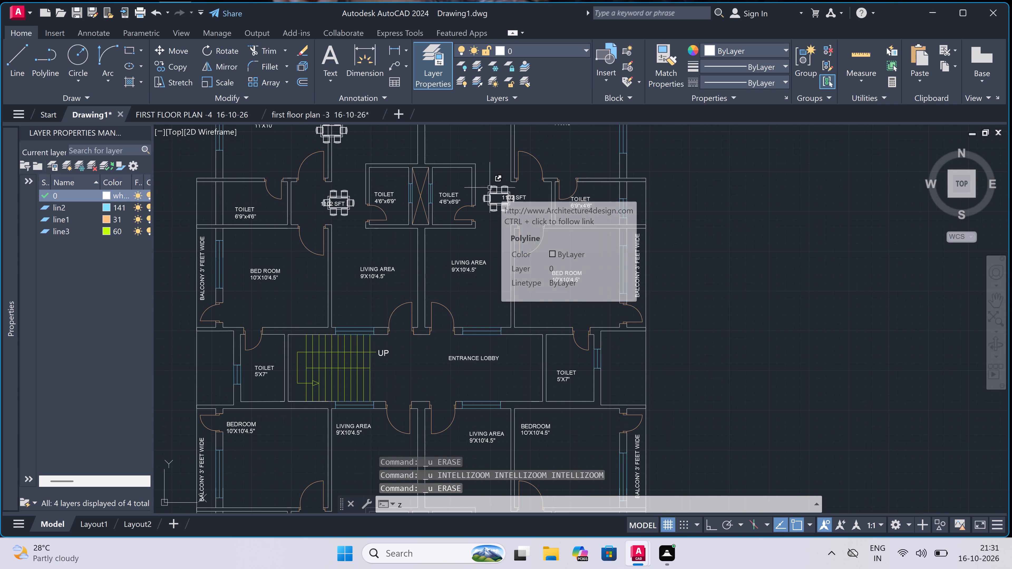
key(ctrl+z)
key(ctrl+z)
key(ctrl+z)
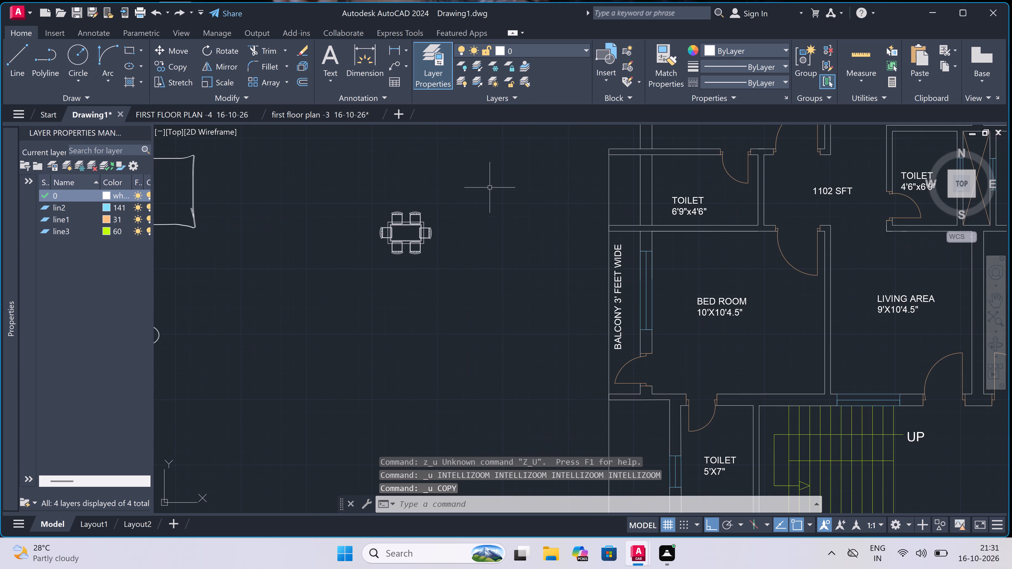
Copy the loose dining set beside the plan, with Ortho off, onto the 1102 SFT label in the northwest apartment's hall.
scroll(483, 197, down, 4)
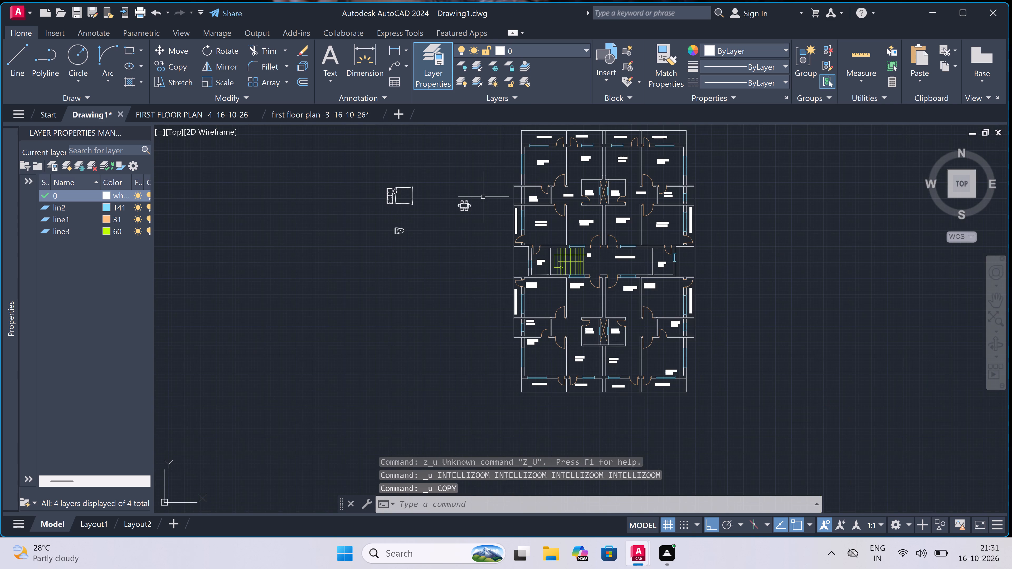
scroll(483, 195, down, 2)
scroll(483, 192, up, 3)
click(483, 192)
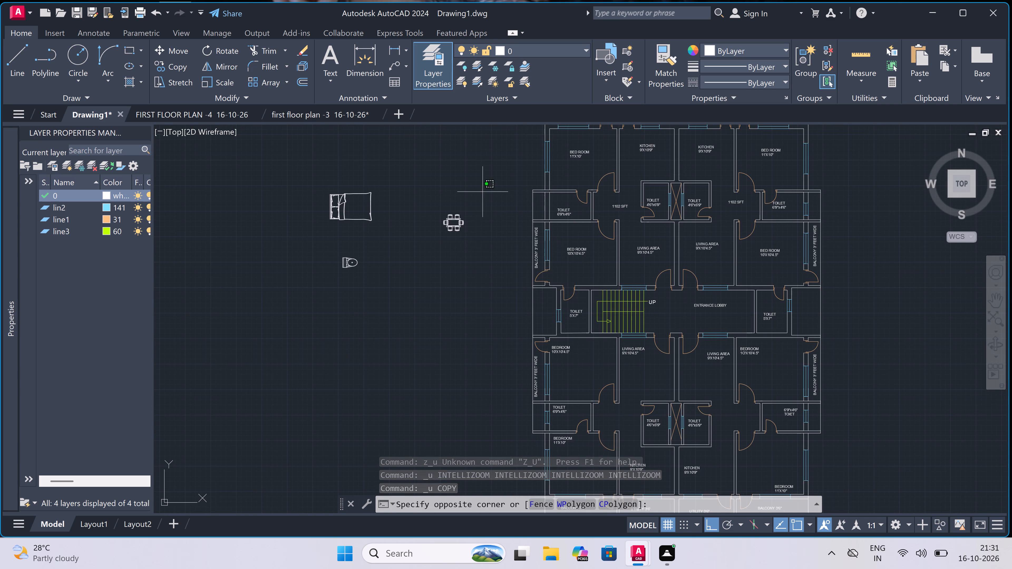
double_click(424, 263)
click(165, 60)
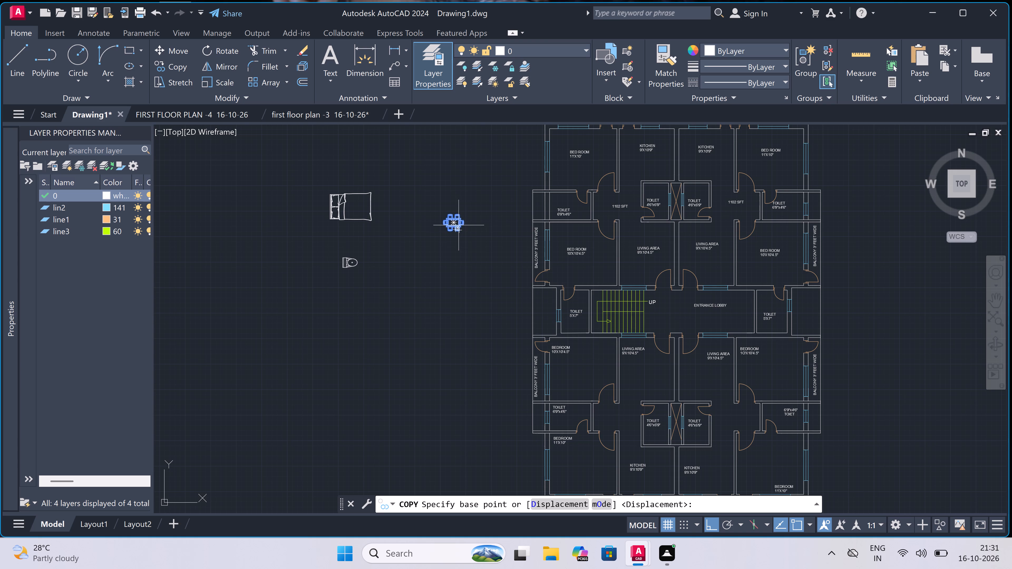
triple_click(453, 220)
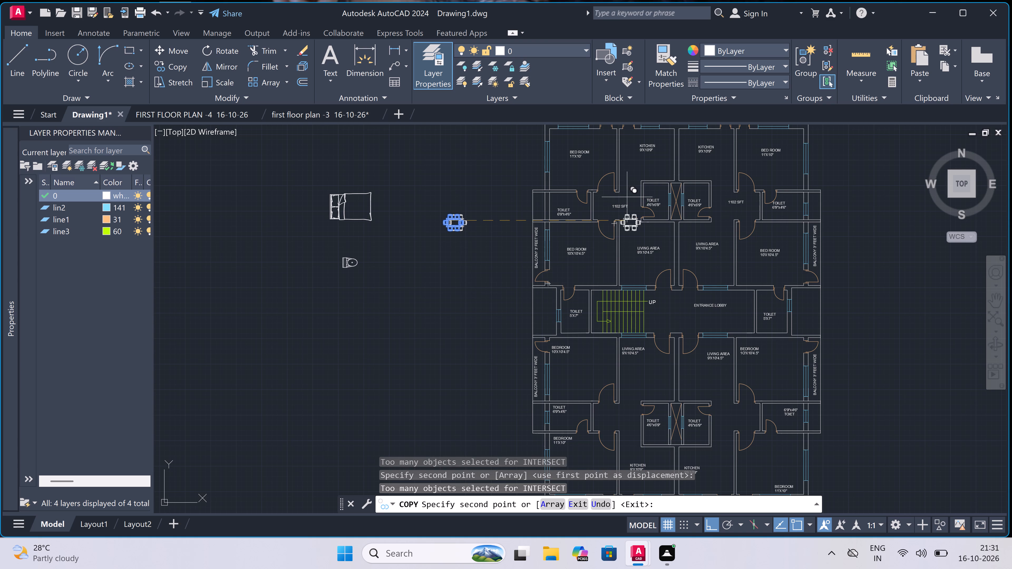
key(F8)
scroll(622, 192, down, 1)
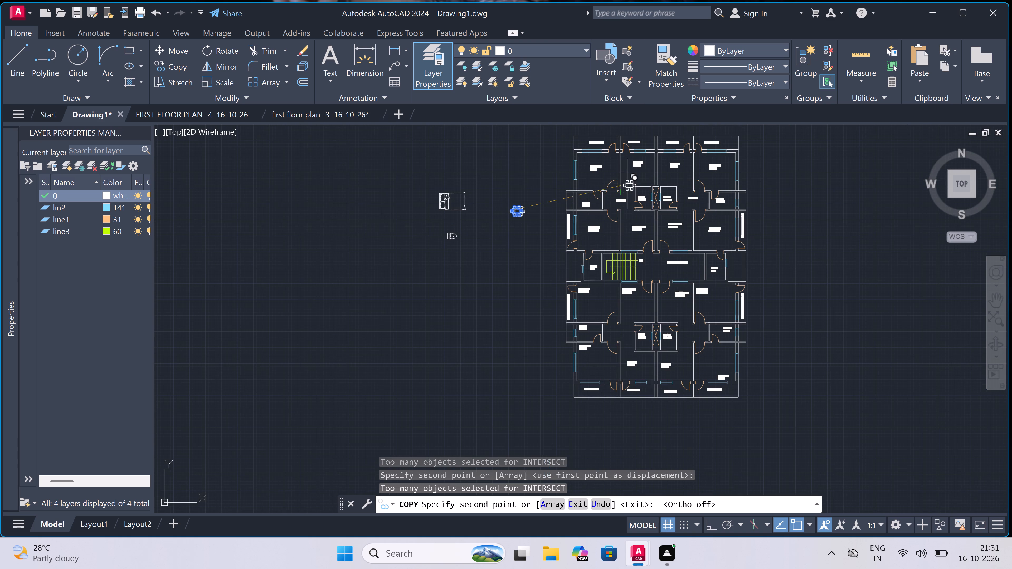
scroll(636, 175, up, 3)
scroll(580, 298, up, 2)
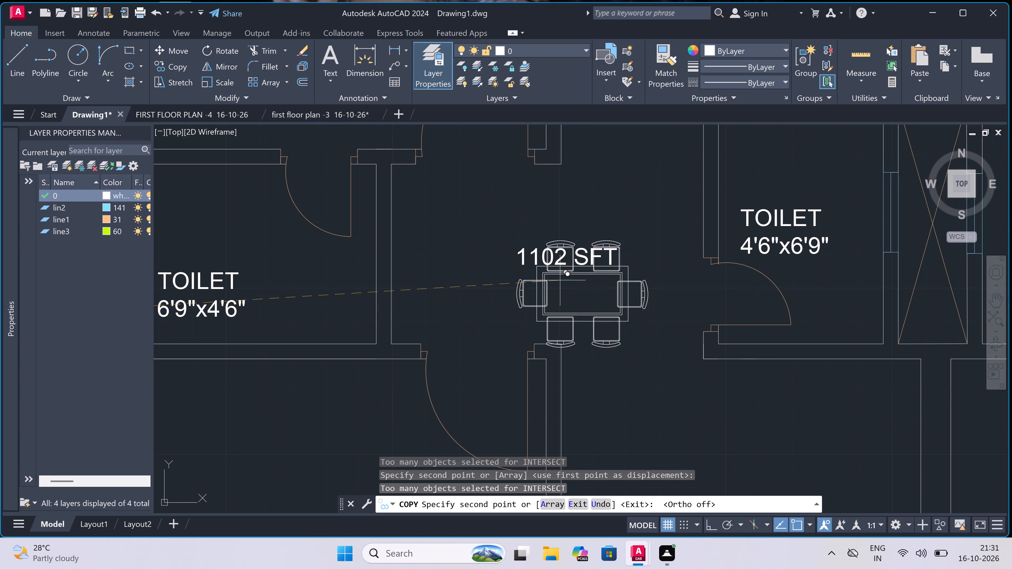
double_click(563, 229)
Place a dining set copy in the northeast apartment's hall, between the 4'6"x6'9" TOILET and the 6'9"x4'6" TOILET.
scroll(517, 229, down, 4)
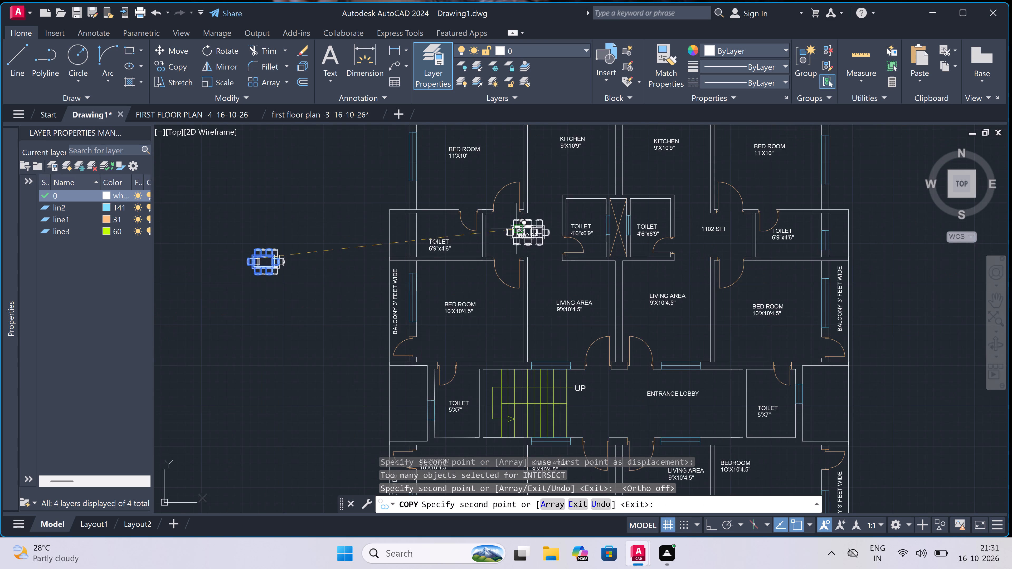
scroll(517, 228, down, 1)
scroll(622, 231, up, 3)
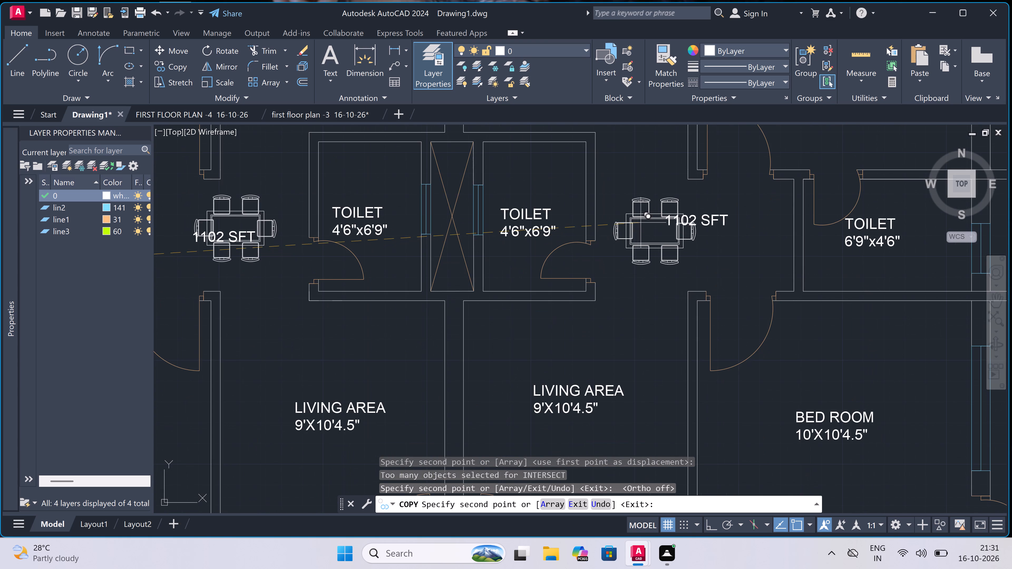
click(653, 222)
Place a dining set copy in the southeast apartment's hall, just east of the 4'6"x6'9" TOILET.
scroll(579, 192, down, 5)
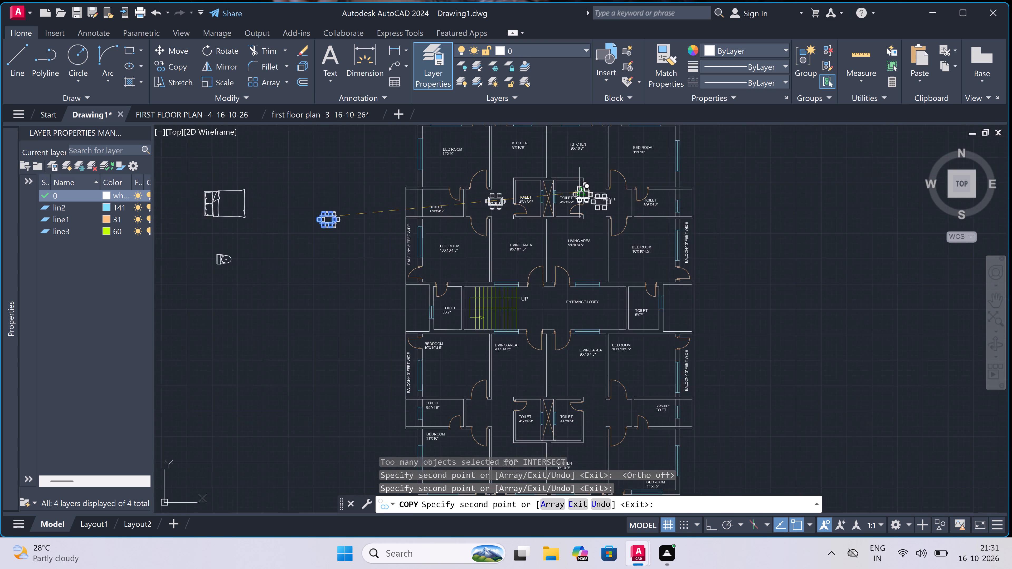
scroll(579, 192, down, 2)
scroll(582, 284, up, 3)
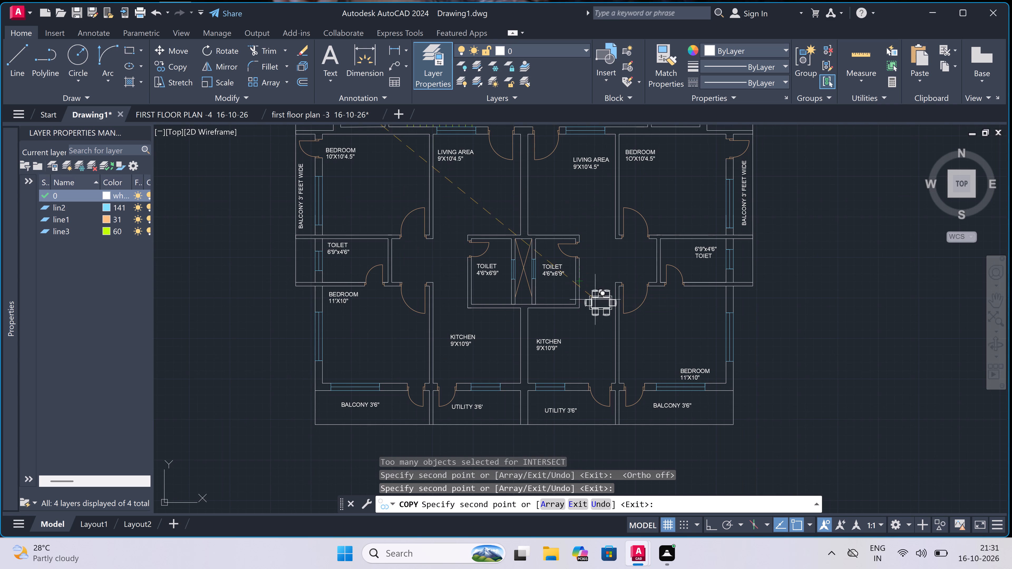
scroll(602, 275, up, 3)
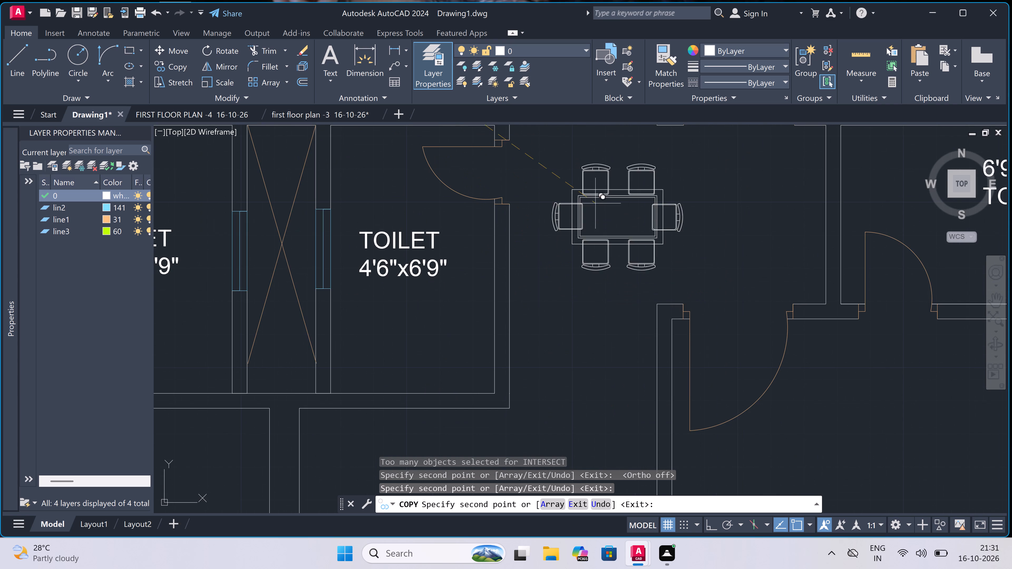
click(603, 198)
Place a dining set copy in the southwest apartment's hall, west of the 4'6"x6'9" TOILET, and finish copying.
scroll(590, 219, down, 7)
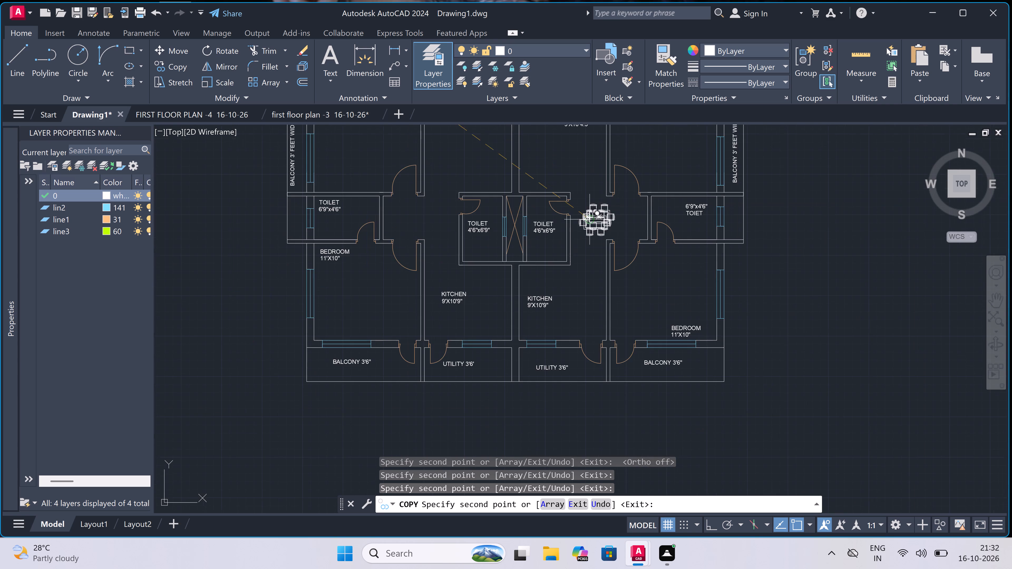
scroll(554, 220, up, 4)
scroll(524, 210, up, 2)
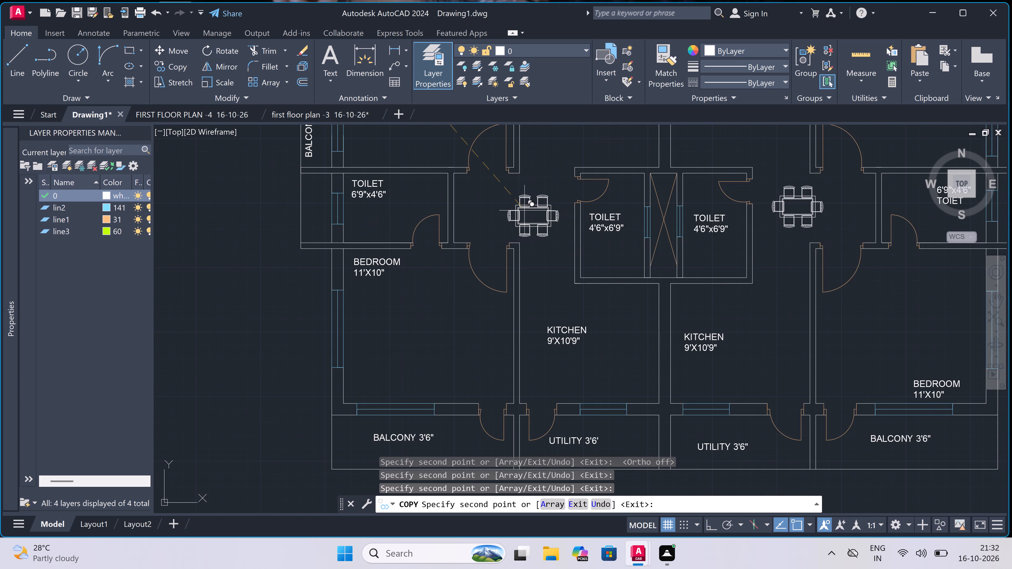
click(520, 182)
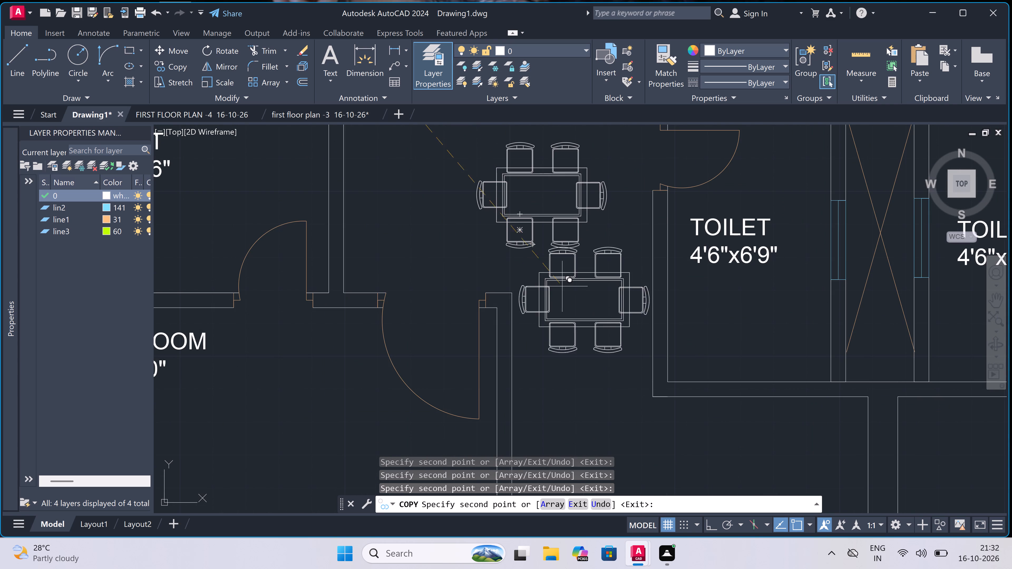
key(Escape)
Delete the 1102 SFT label overlapping the dining set in the northwest apartment's hall.
scroll(560, 290, down, 8)
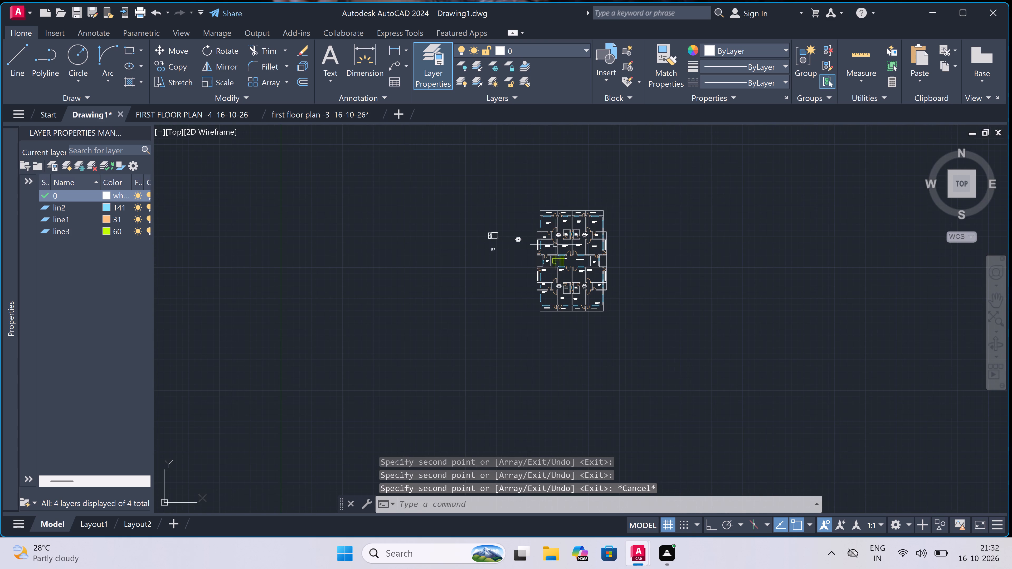
scroll(555, 245, up, 3)
scroll(572, 208, up, 5)
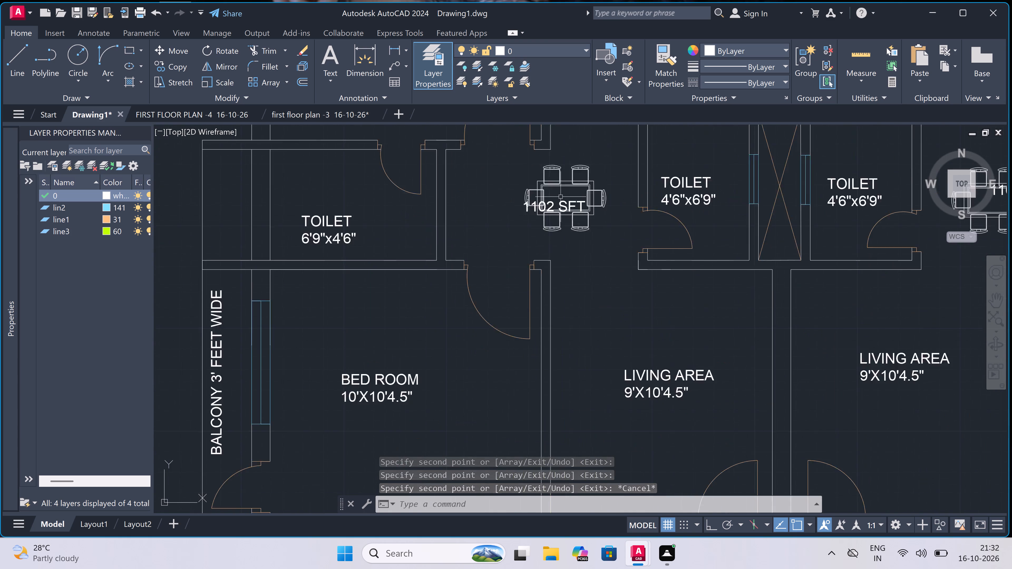
click(558, 204)
key(Delete)
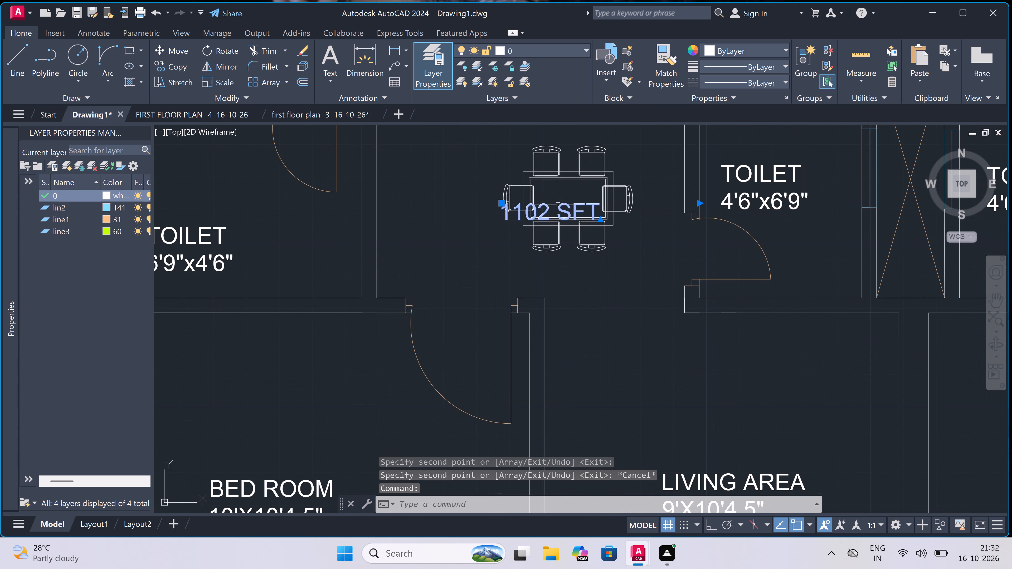
Delete the 1102 SFT label overlapping the dining set in the northeast apartment's hall.
scroll(558, 204, down, 5)
scroll(627, 203, up, 6)
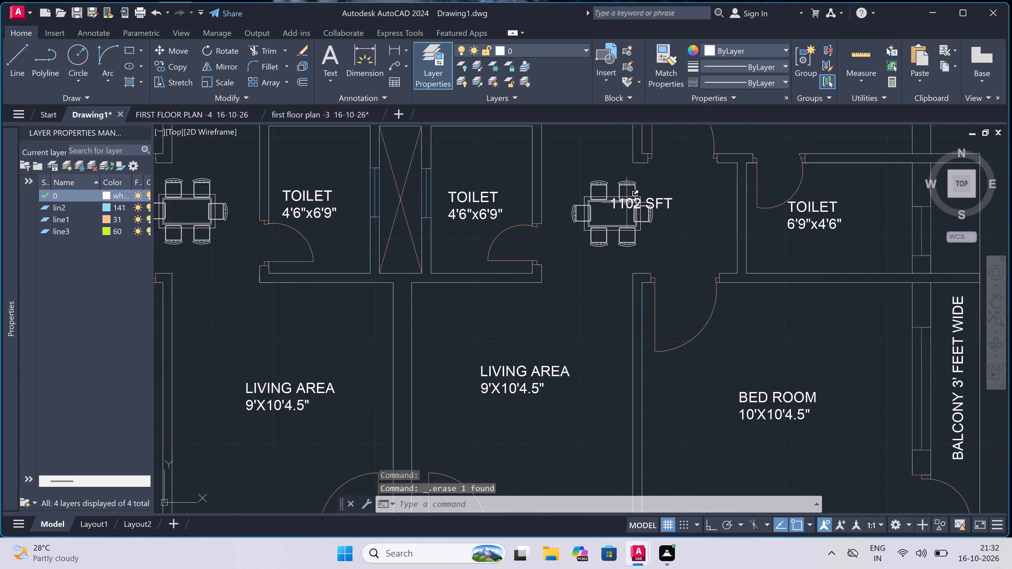
scroll(627, 203, up, 1)
double_click(680, 196)
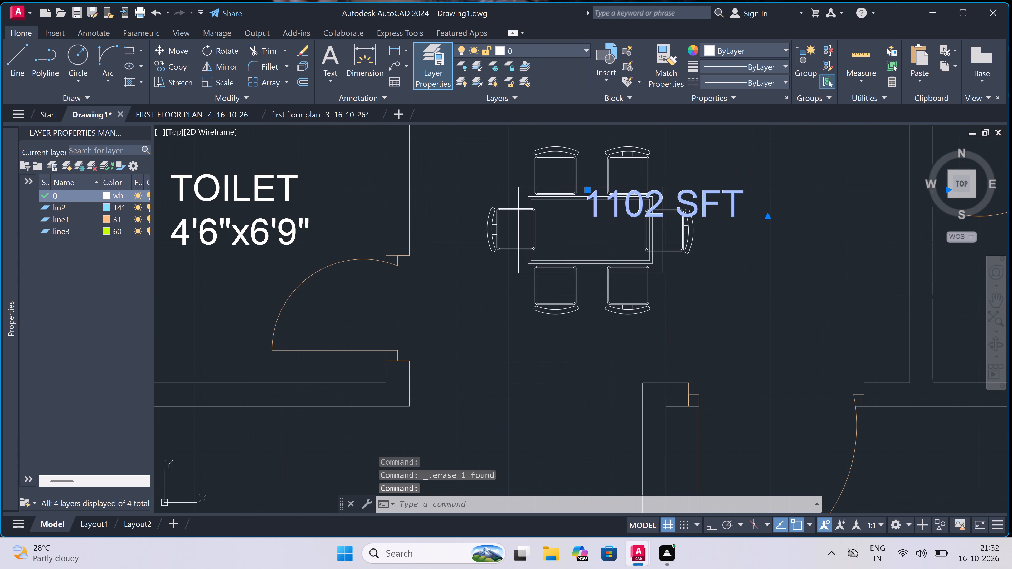
key(Delete)
key(Delete)
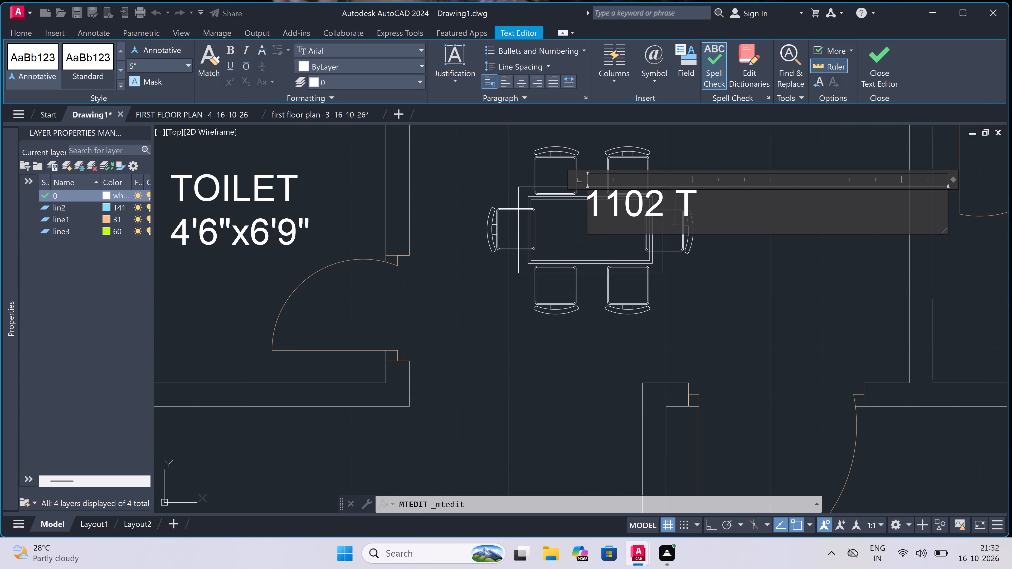
click(721, 247)
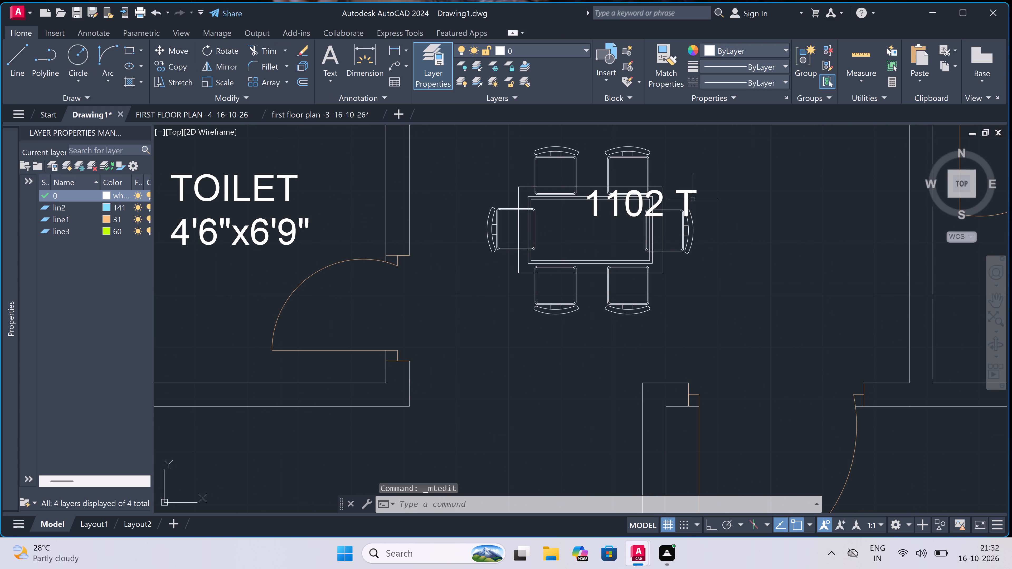
click(687, 194)
key(Delete)
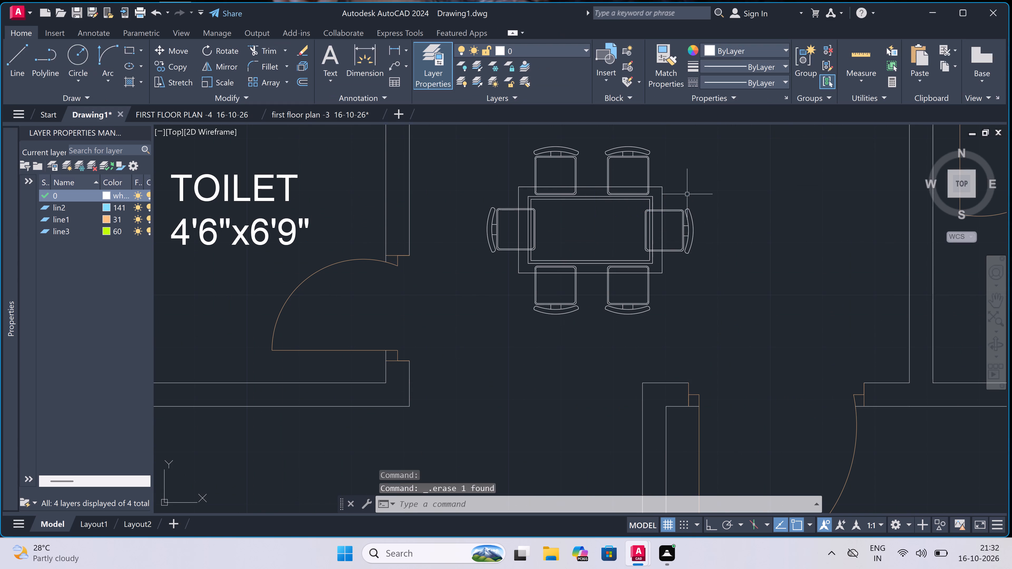
Delete the spare dining set lying outside the floor plan, east of the loose bed.
scroll(686, 194, down, 4)
scroll(616, 209, down, 3)
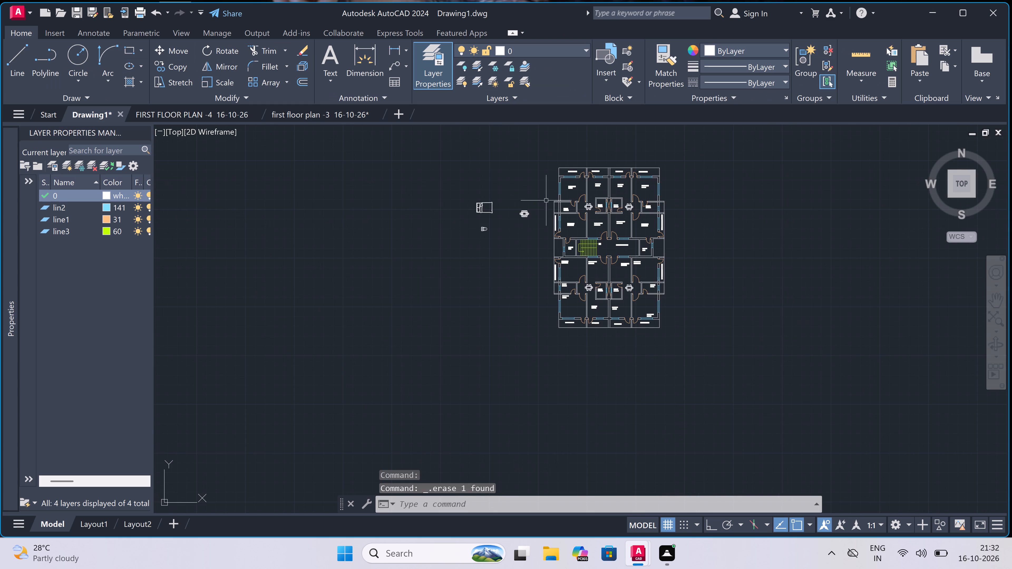
scroll(528, 199, up, 2)
click(539, 203)
click(463, 295)
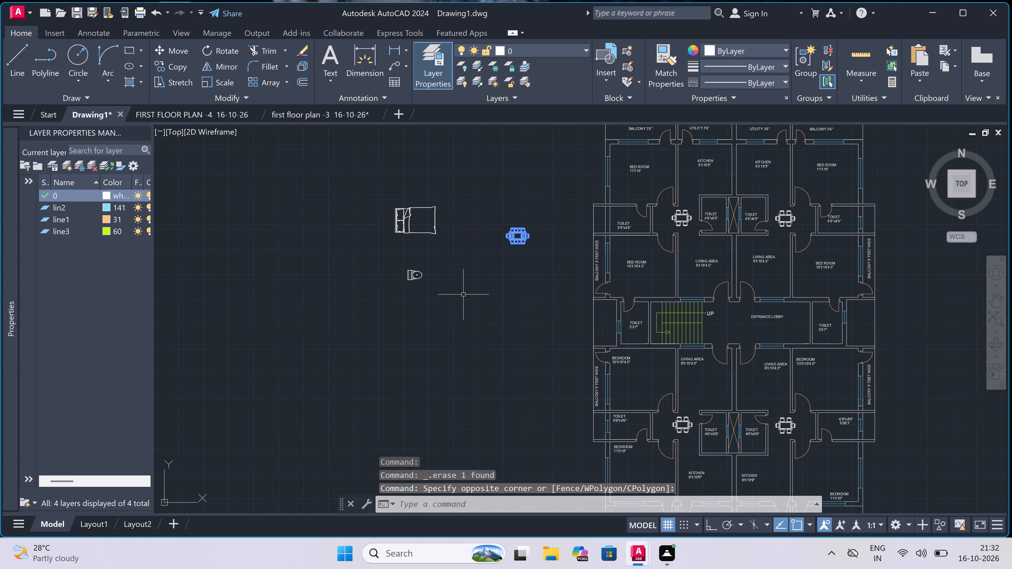
key(Delete)
Move the northwest apartment's BED ROOM 11'X10' label down to the southwest corner of its room, just above the toilet wall.
scroll(529, 222, down, 1)
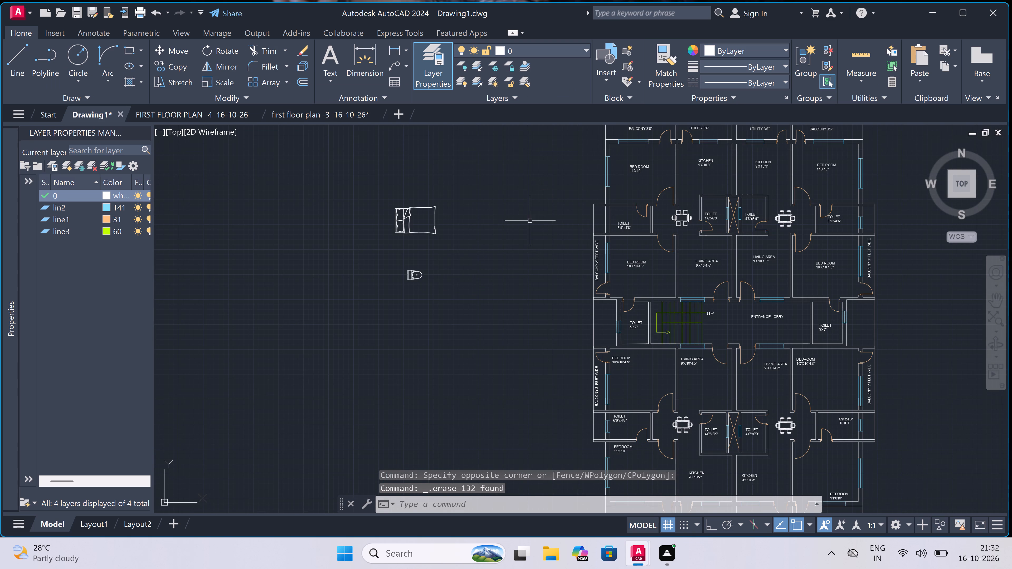
scroll(529, 222, down, 2)
scroll(563, 203, up, 4)
scroll(533, 214, up, 1)
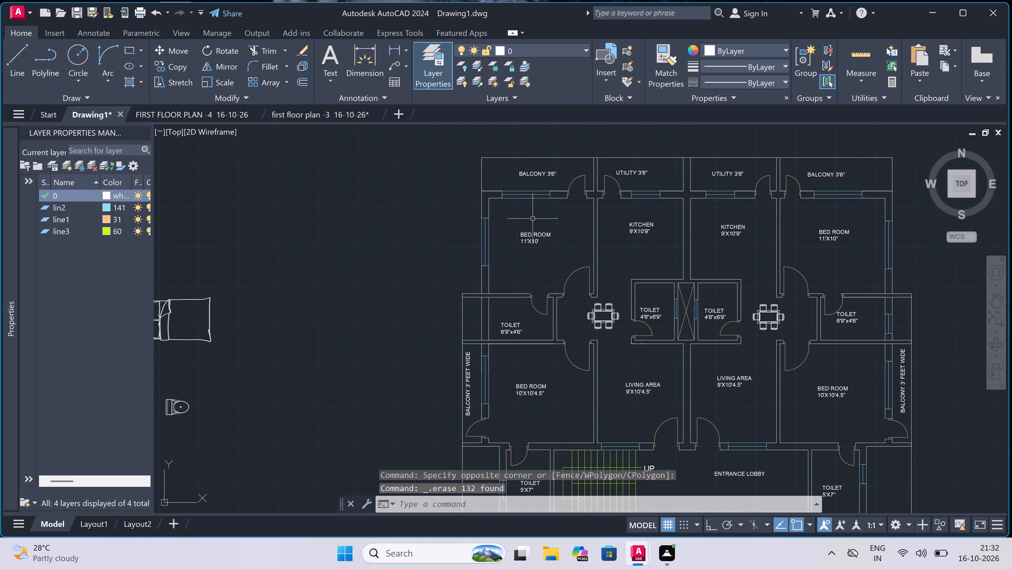
scroll(522, 244, up, 2)
click(524, 224)
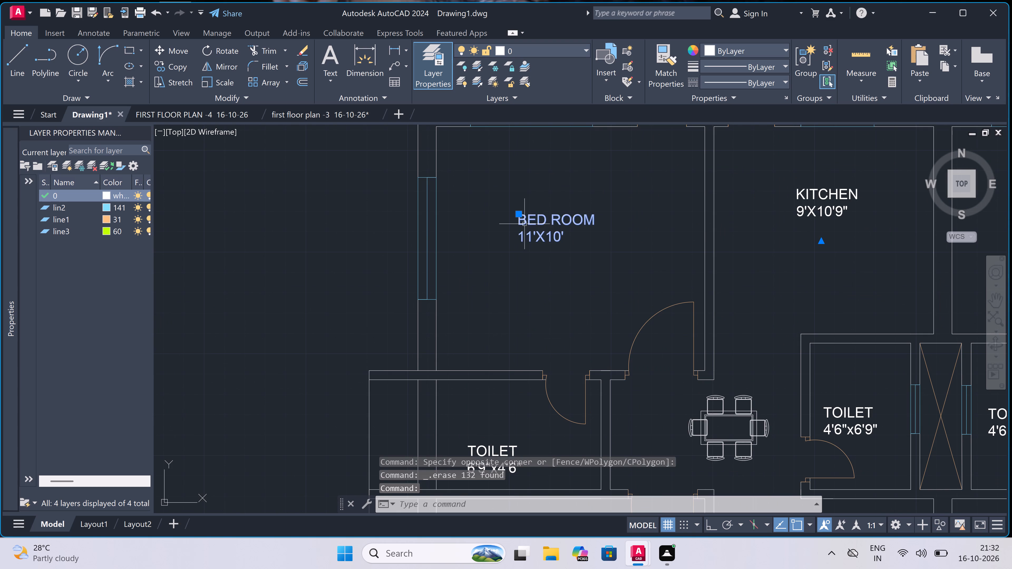
click(518, 215)
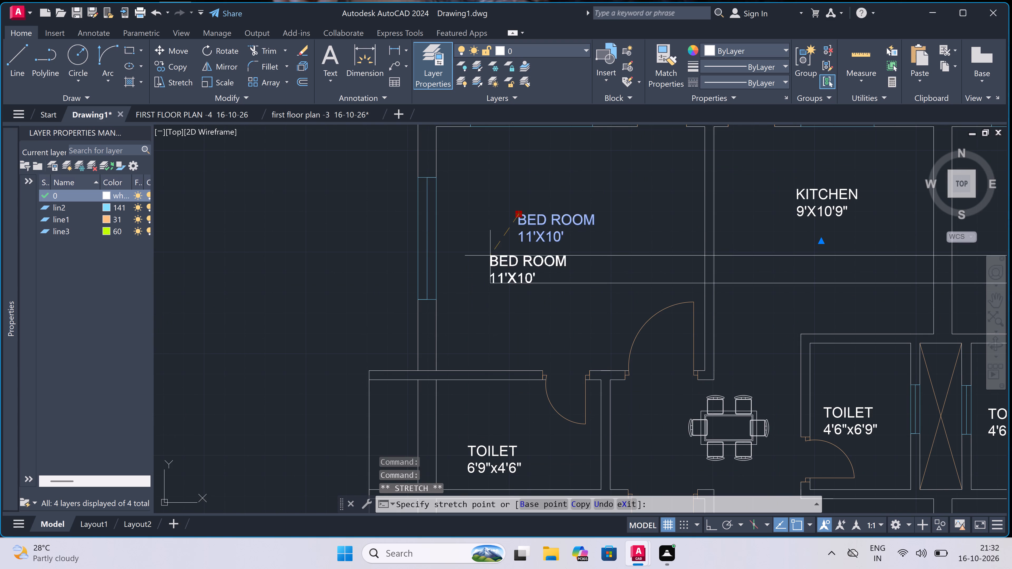
scroll(464, 335, up, 3)
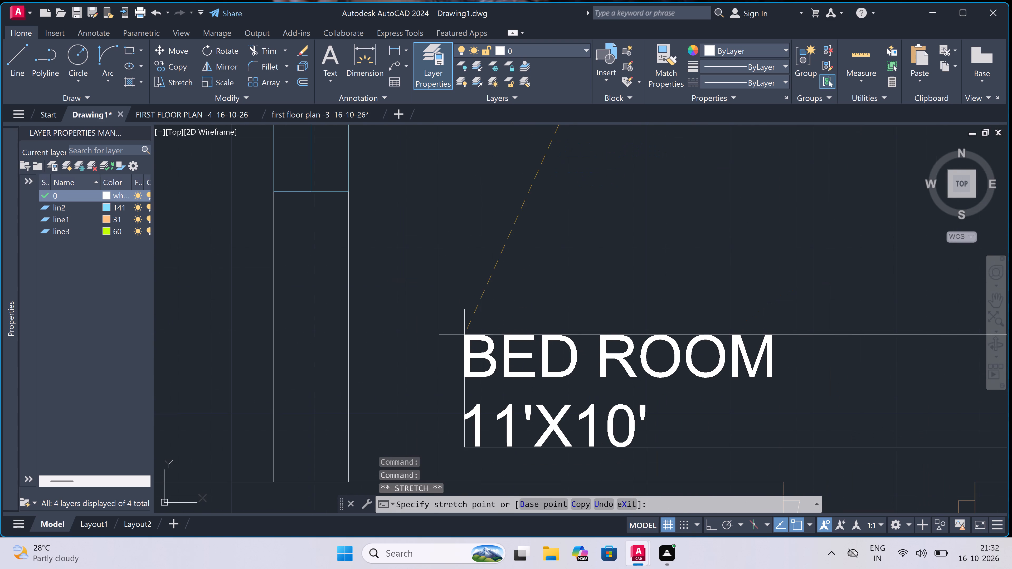
click(464, 335)
scroll(463, 328, down, 5)
key(Escape)
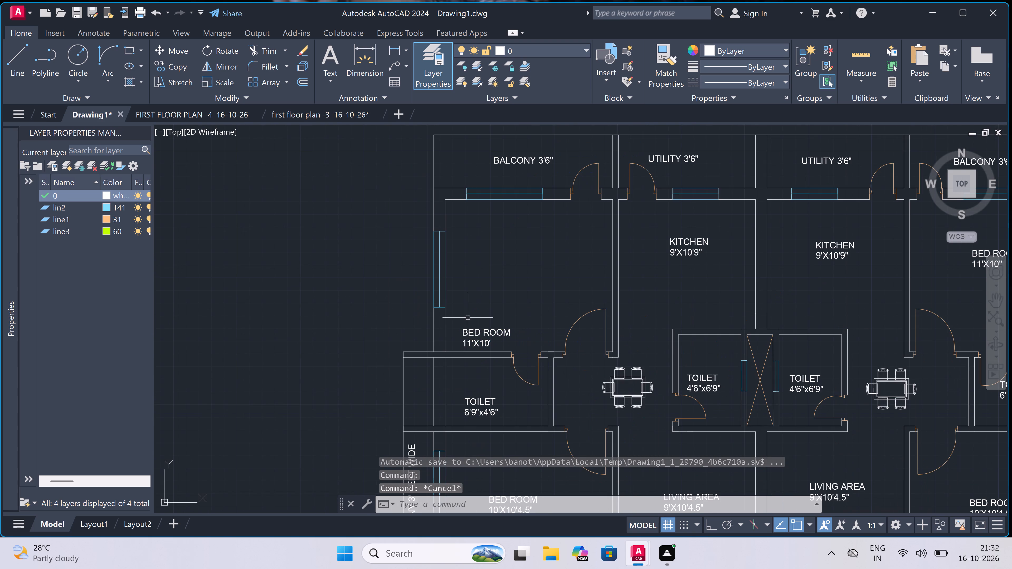
Move the northwest apartment's KITCHEN 9'X10'9" label west, closer to the wall shared with the bedroom.
scroll(651, 253, up, 1)
click(688, 241)
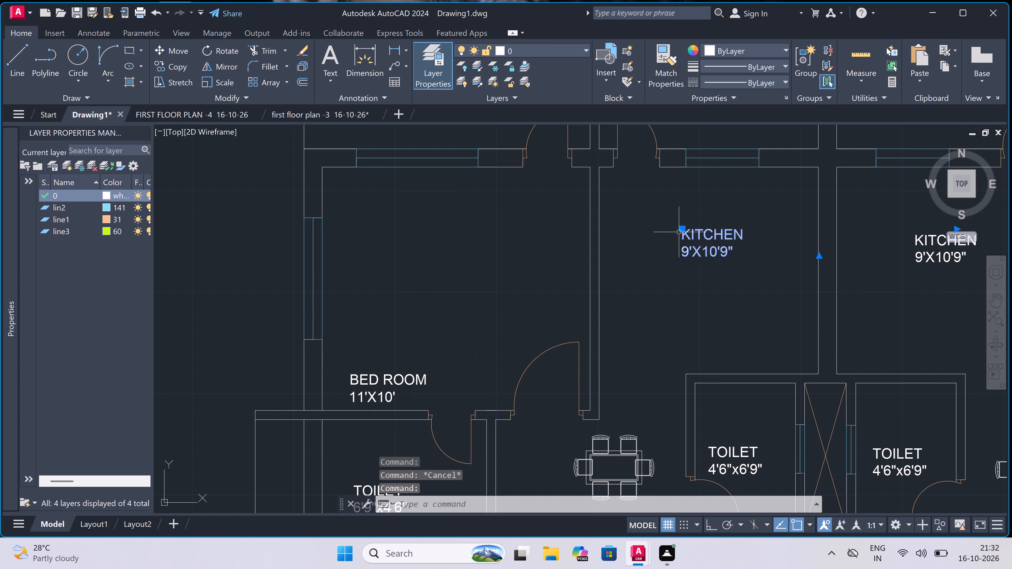
click(682, 230)
click(629, 234)
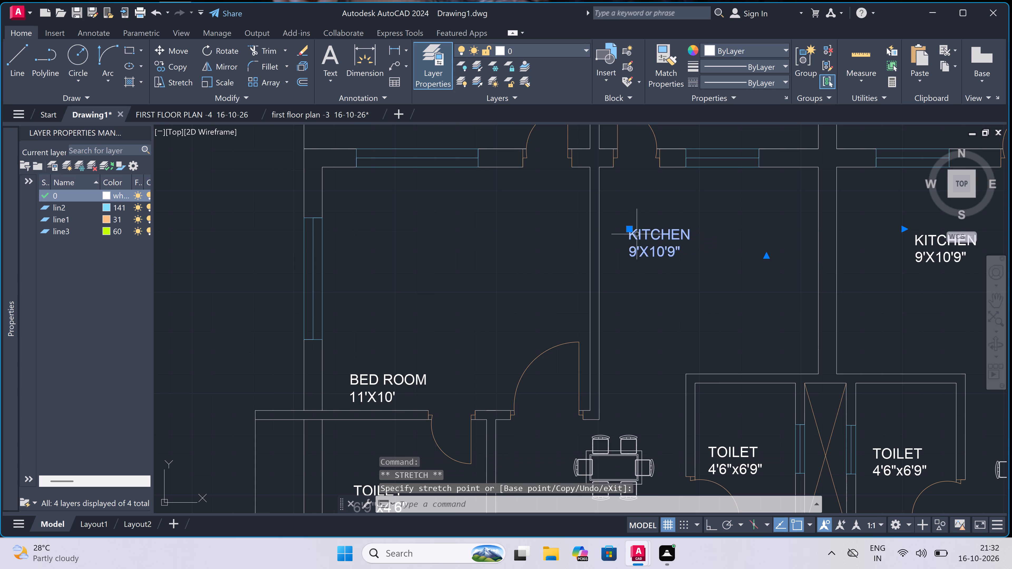
key(Escape)
With Ortho on, draw the northwest kitchen's L-shaped counter line from the north wall beside the utility door, east, then south to the toilet wall.
scroll(642, 235, down, 3)
scroll(696, 239, up, 2)
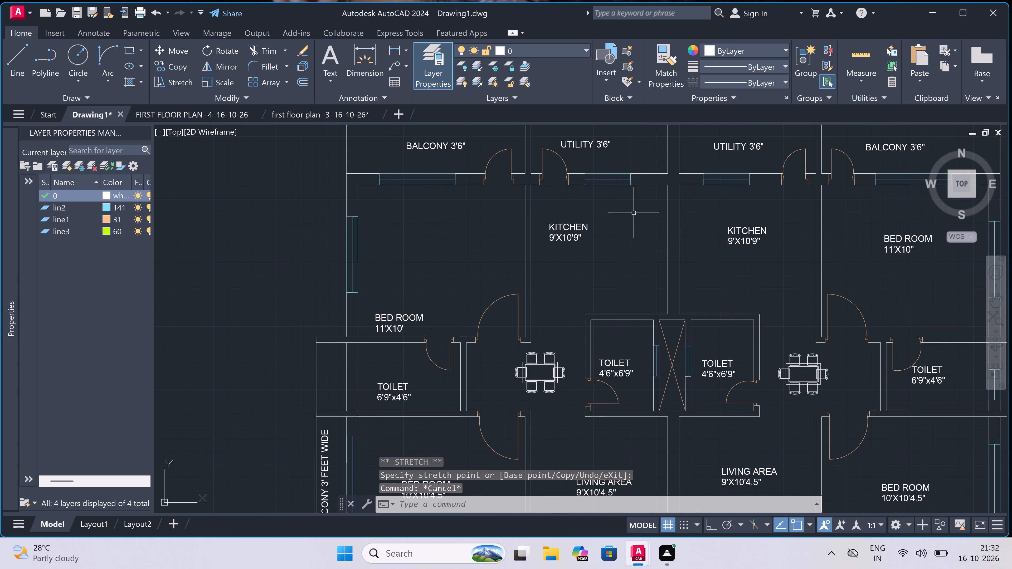
key(l)
key(space)
scroll(574, 181, up, 1)
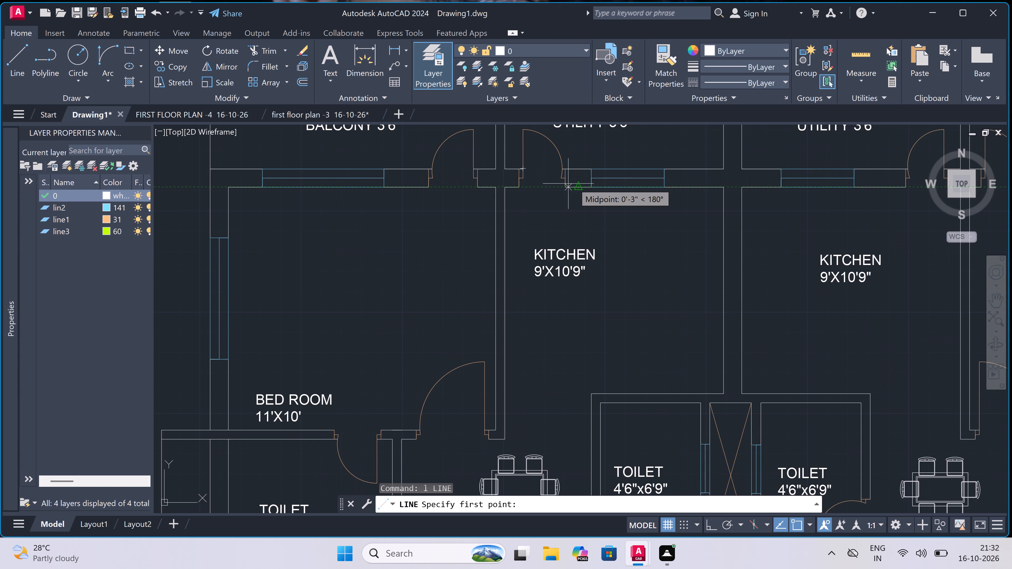
scroll(573, 183, up, 1)
click(579, 186)
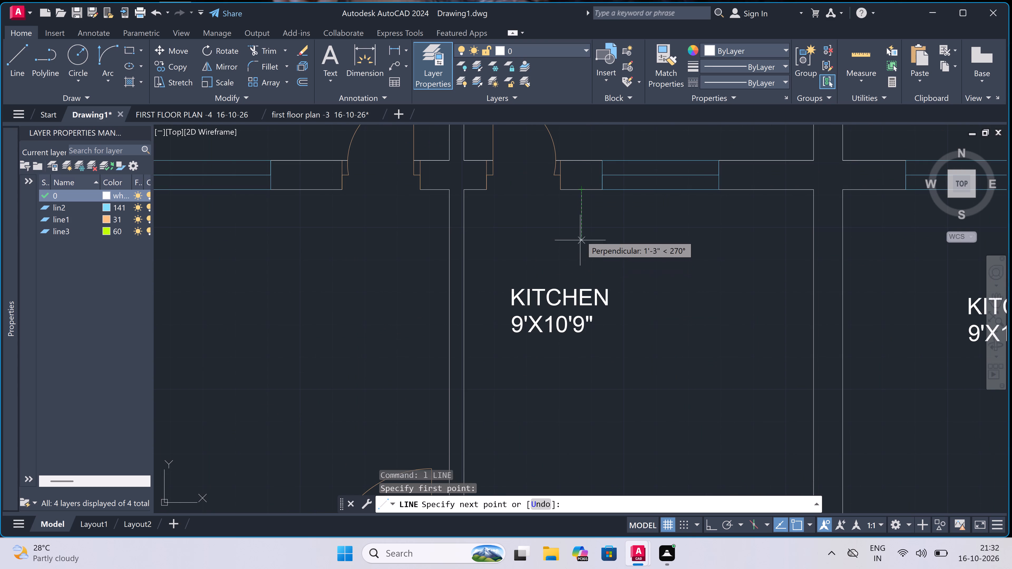
key(F8)
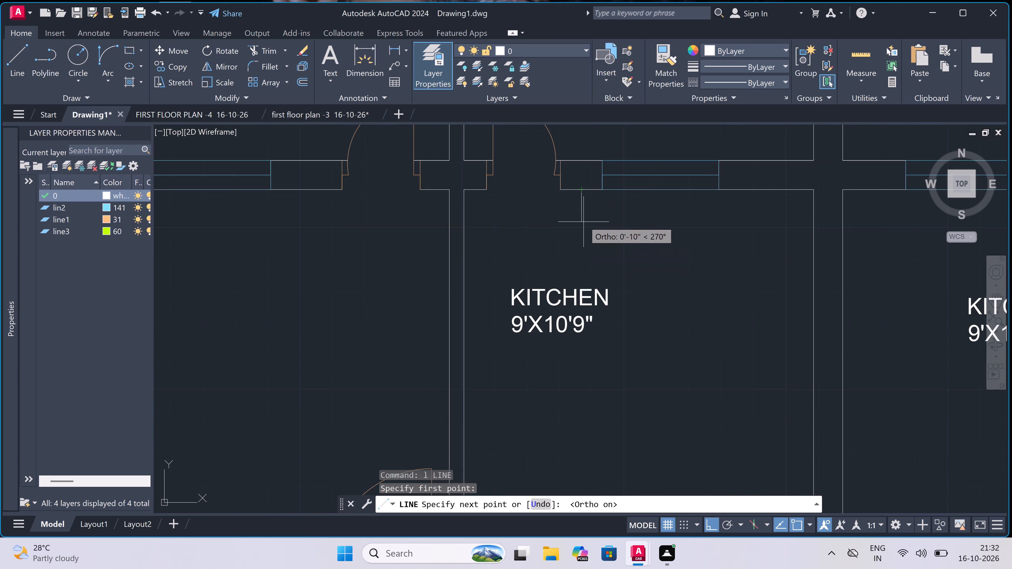
click(582, 227)
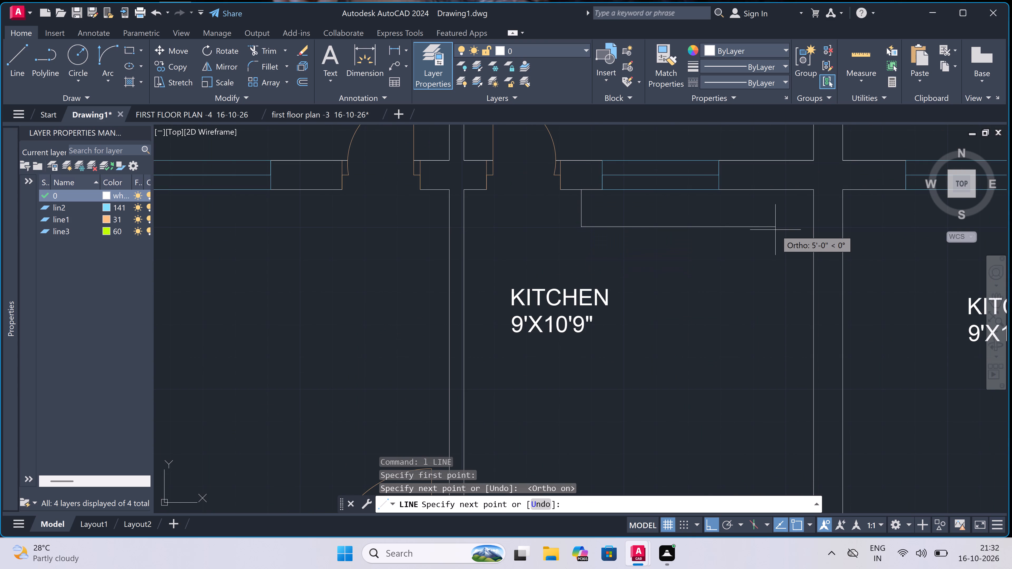
click(776, 229)
scroll(775, 229, down, 3)
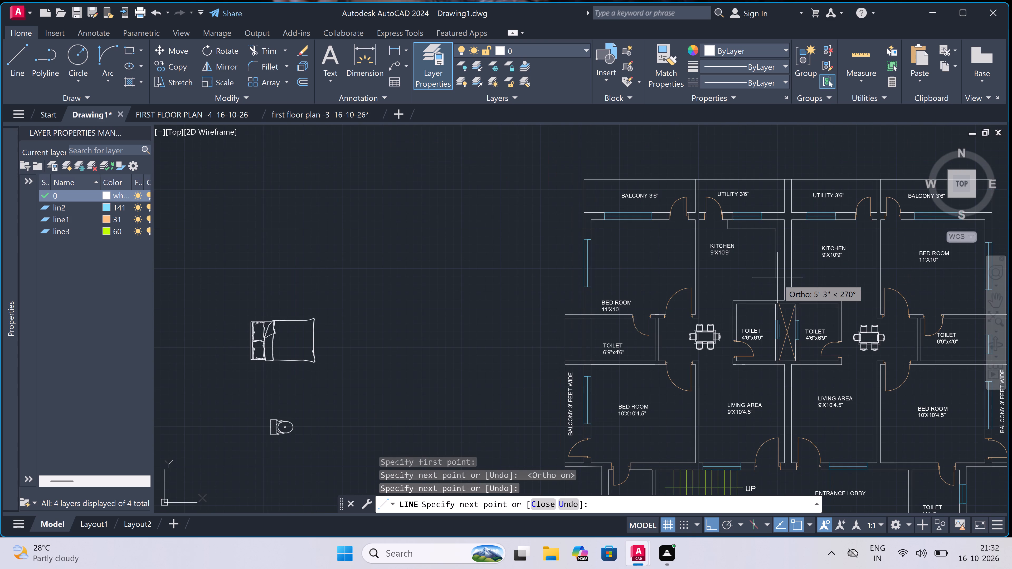
key(ctrl+z)
key(ctrl+z)
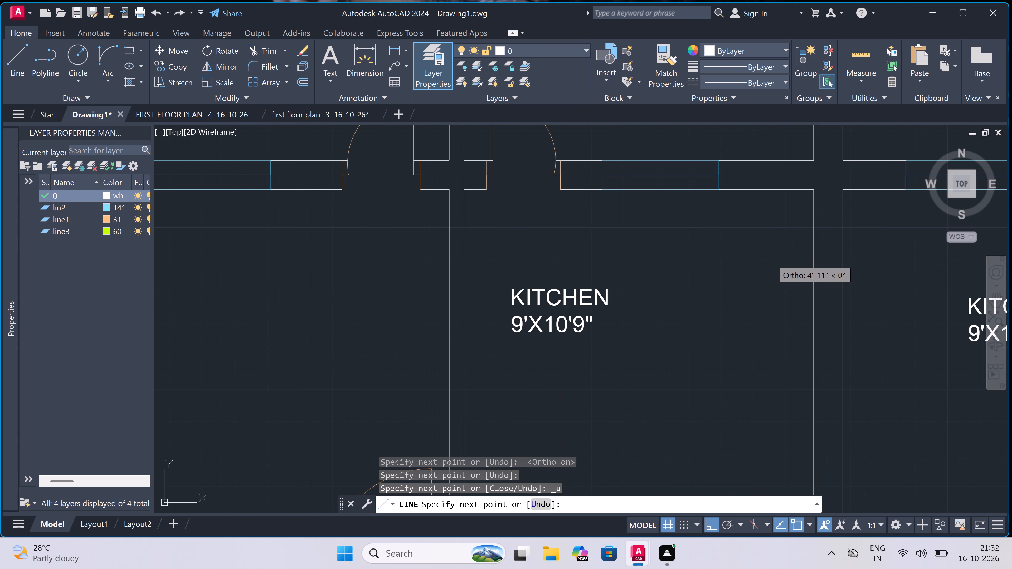
click(583, 236)
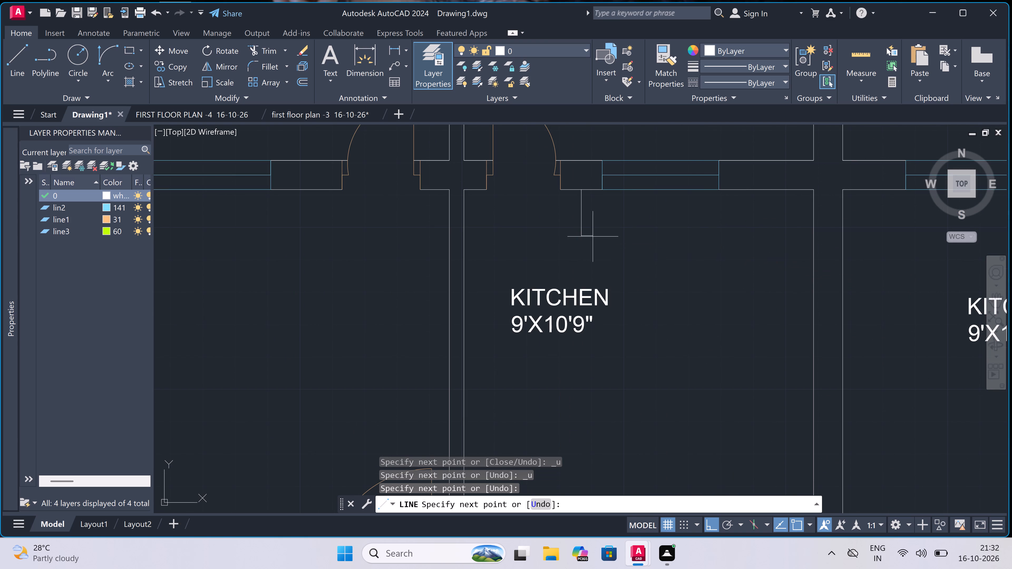
scroll(747, 237, down, 2)
click(749, 238)
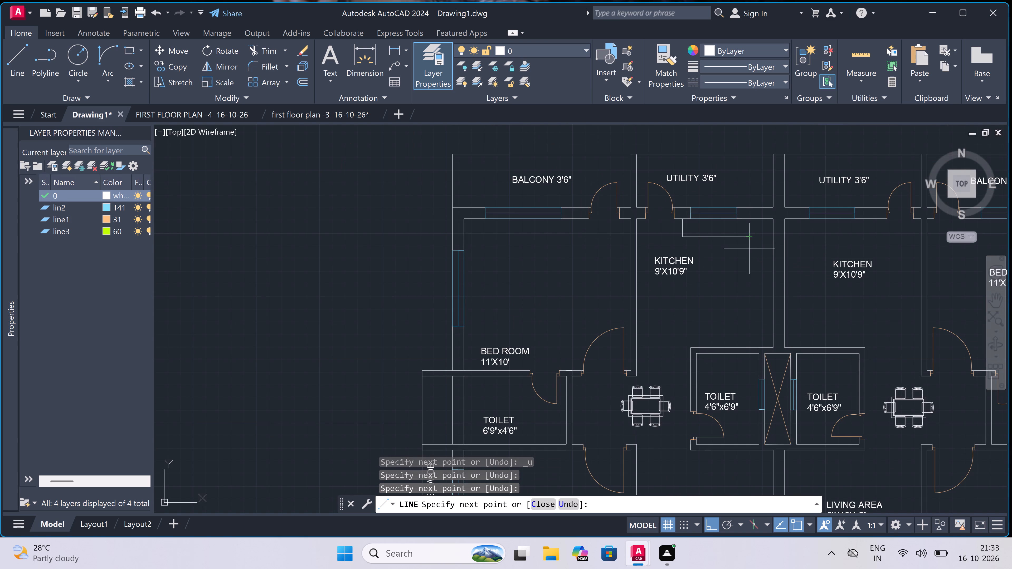
click(746, 345)
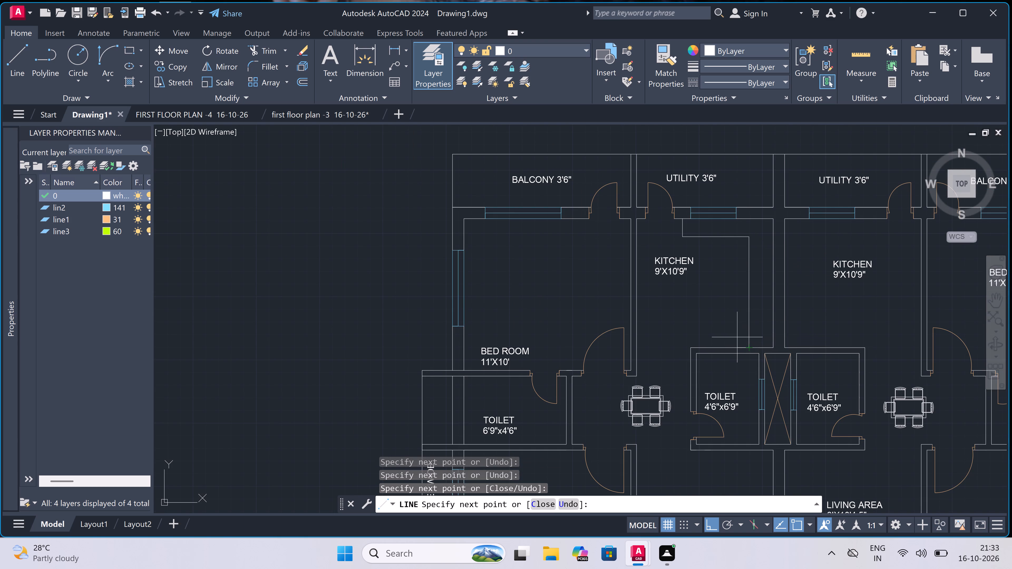
key(Escape)
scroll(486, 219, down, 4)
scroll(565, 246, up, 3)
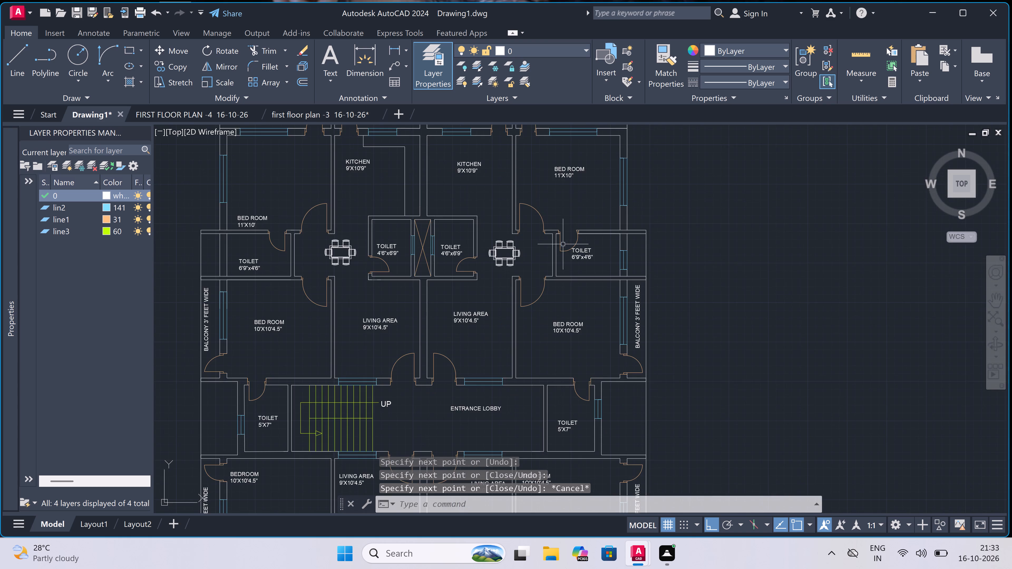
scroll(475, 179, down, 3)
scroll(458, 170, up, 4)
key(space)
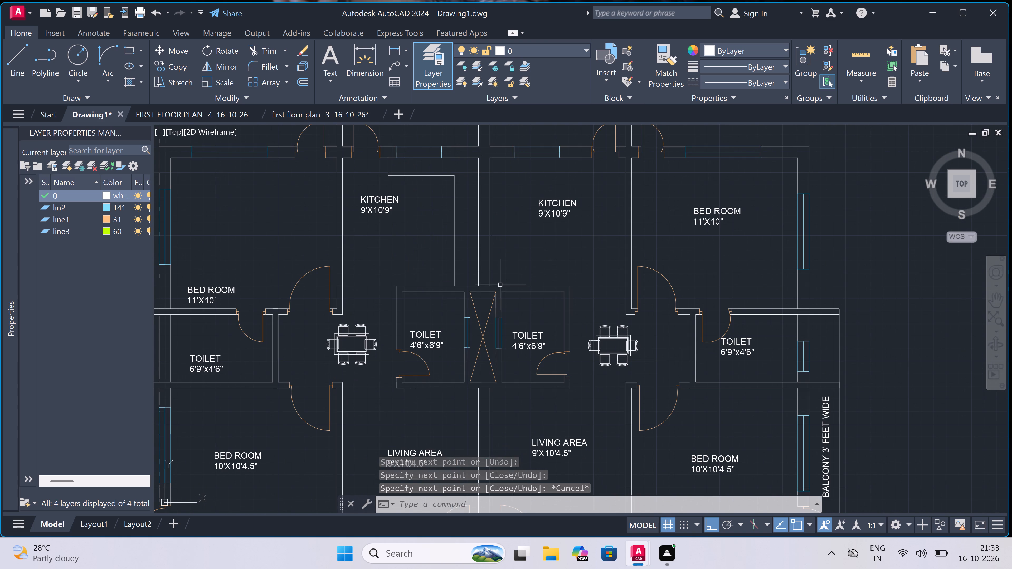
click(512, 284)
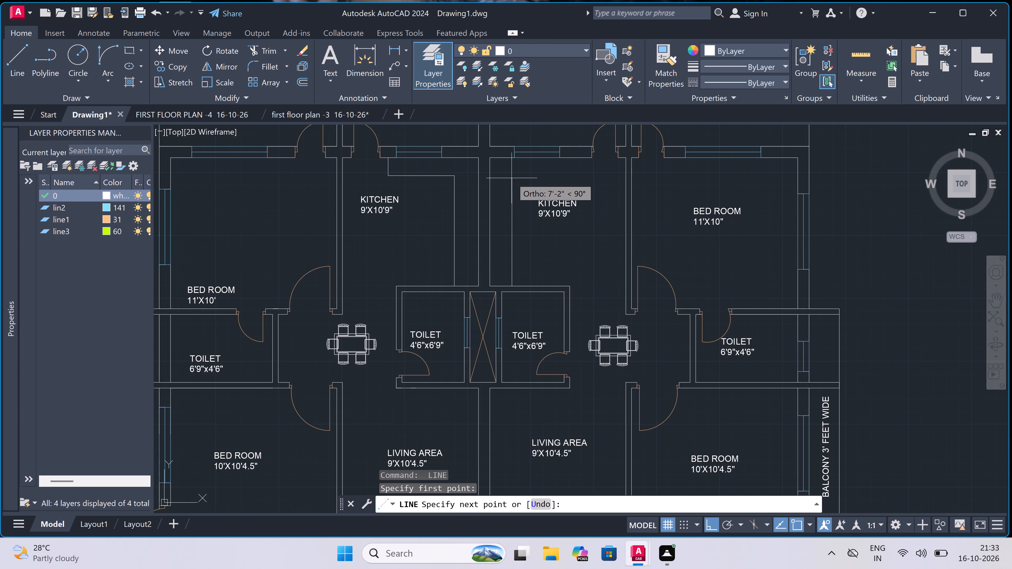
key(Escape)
Draw the northeast kitchen's L-shaped counter line north from the toilet wall, about 4'-3" east, then up to the north wall beside the utility door.
key(space)
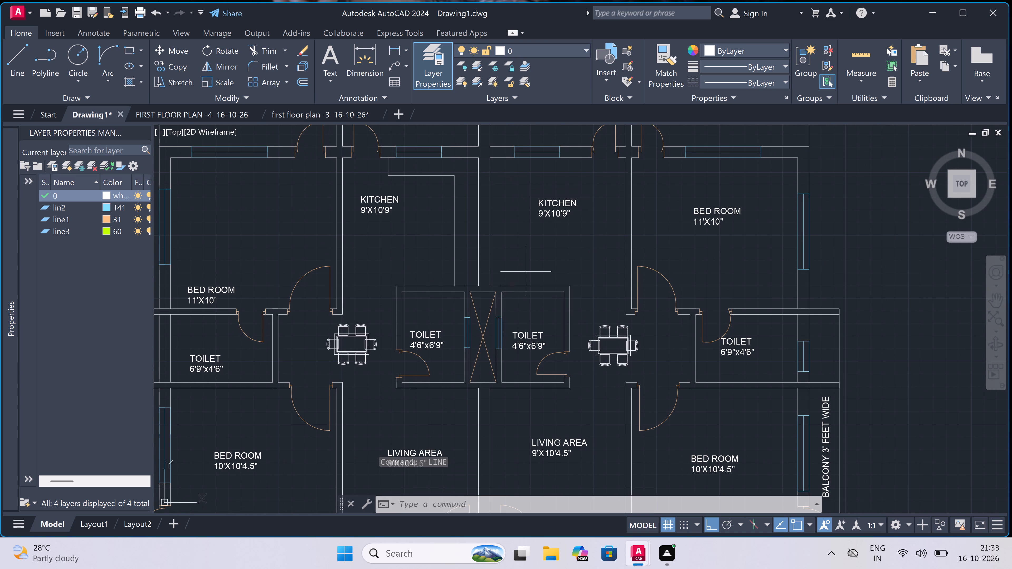
double_click(516, 284)
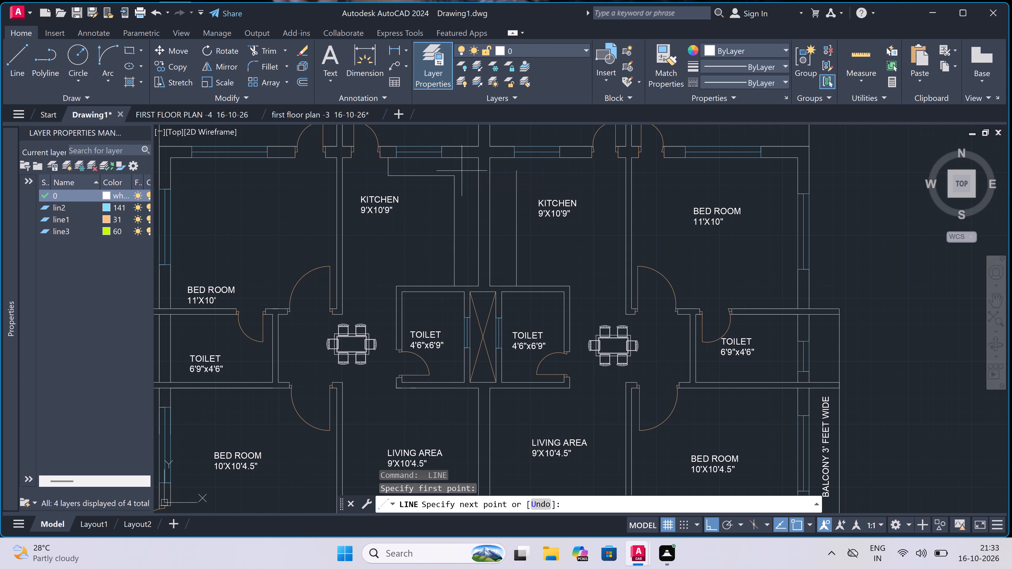
click(518, 176)
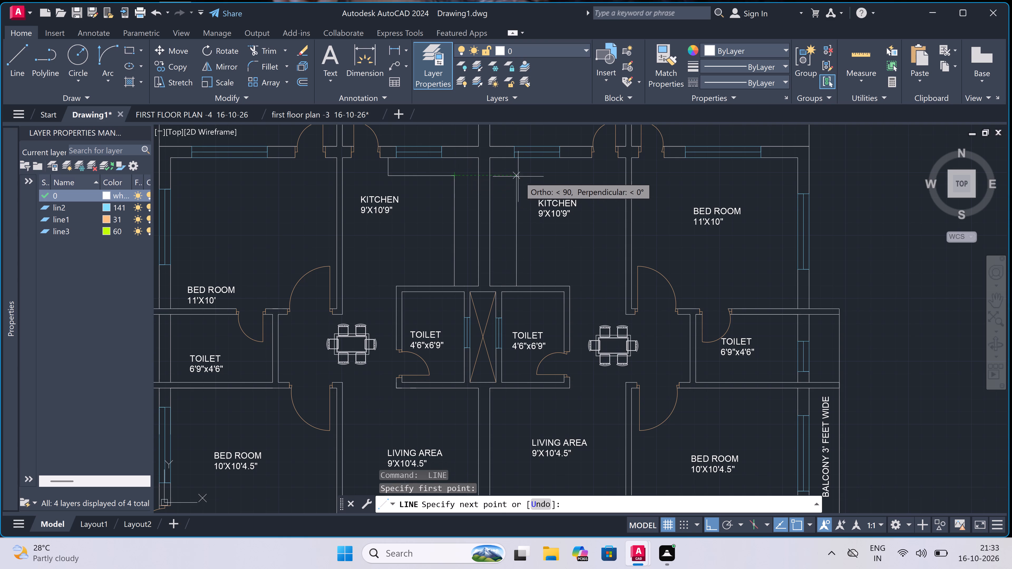
scroll(582, 175, up, 2)
double_click(582, 175)
click(585, 130)
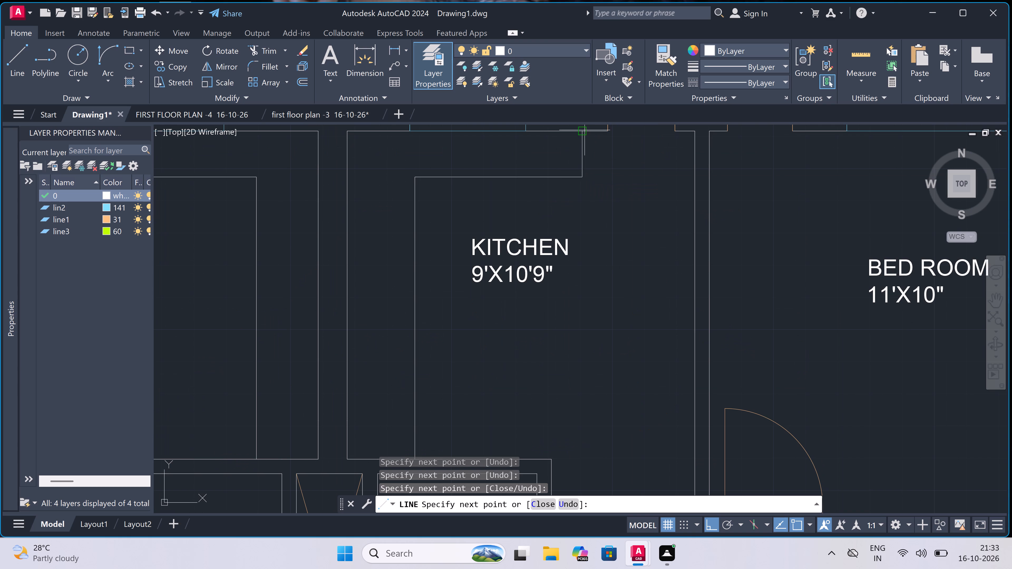
key(Escape)
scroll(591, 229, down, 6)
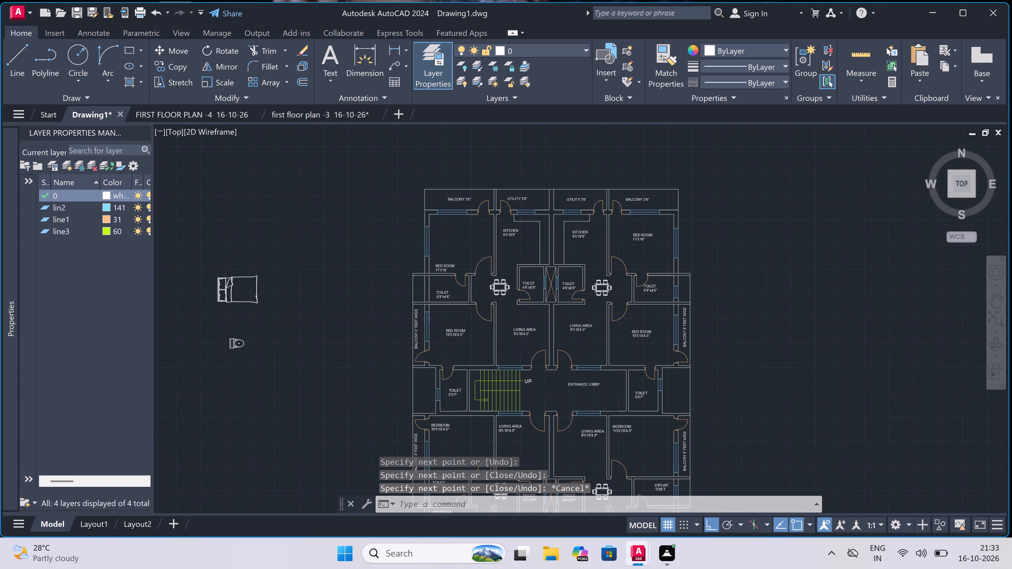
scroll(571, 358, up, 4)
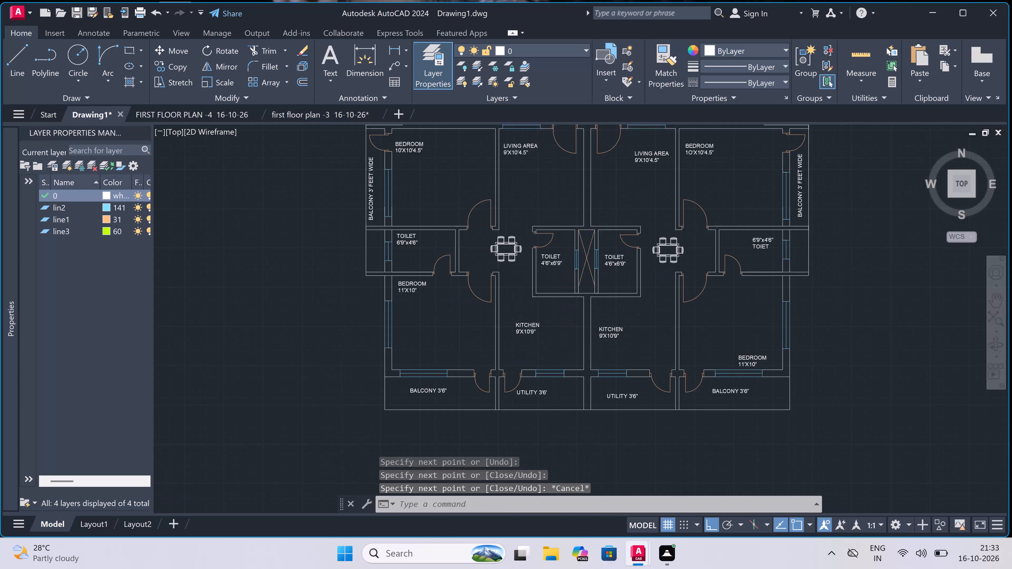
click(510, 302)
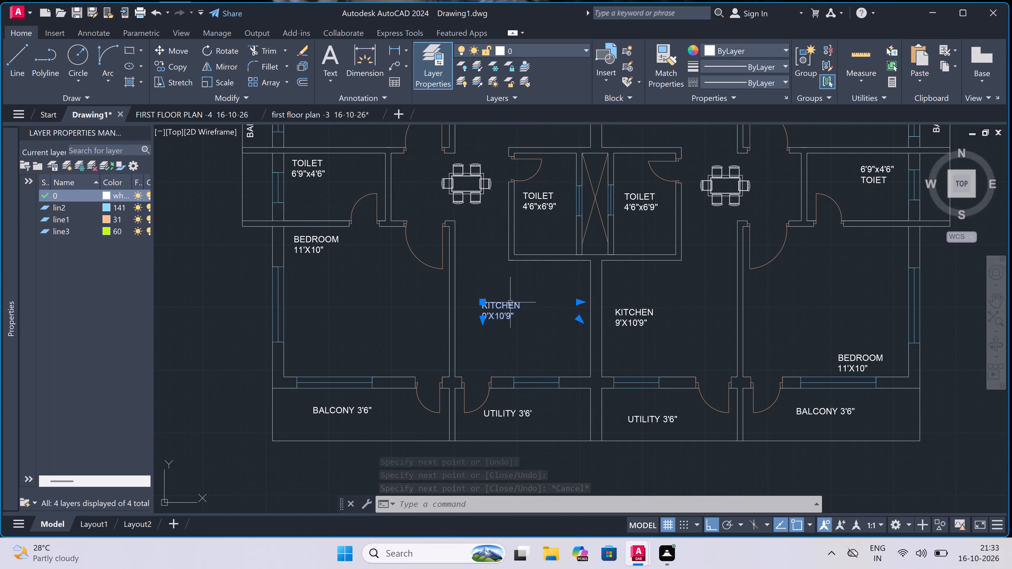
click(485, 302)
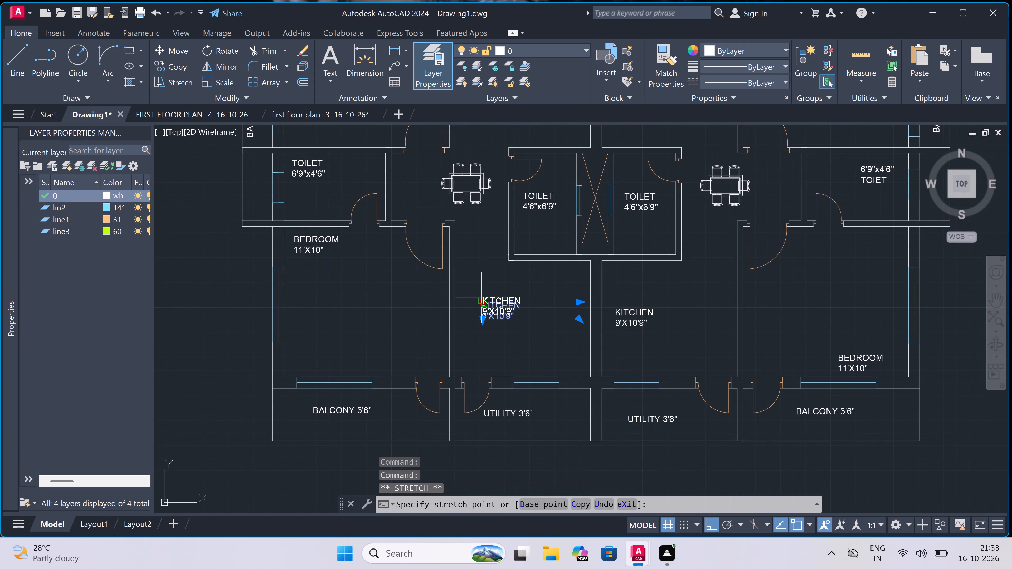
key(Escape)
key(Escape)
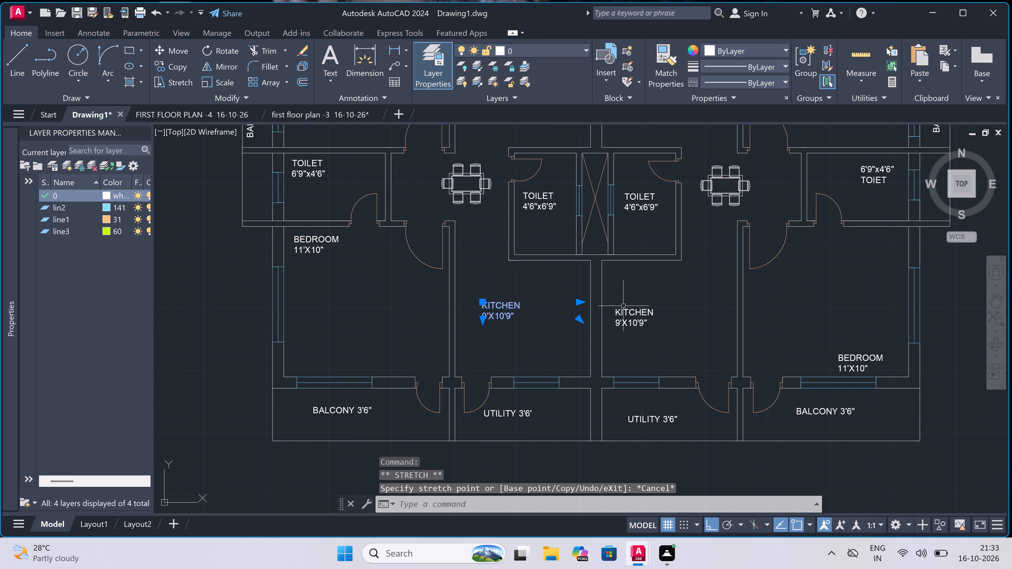
Move the southeast apartment's KITCHEN 9'X10'9" label east, toward the wall shared with the bedroom.
double_click(624, 315)
scroll(639, 343, up, 1)
click(635, 341)
double_click(630, 298)
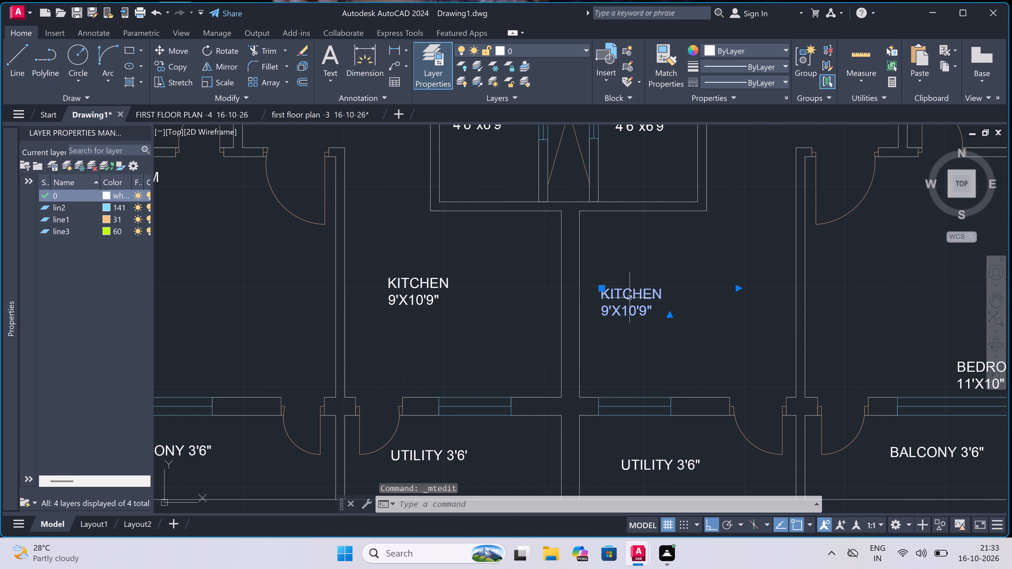
click(601, 343)
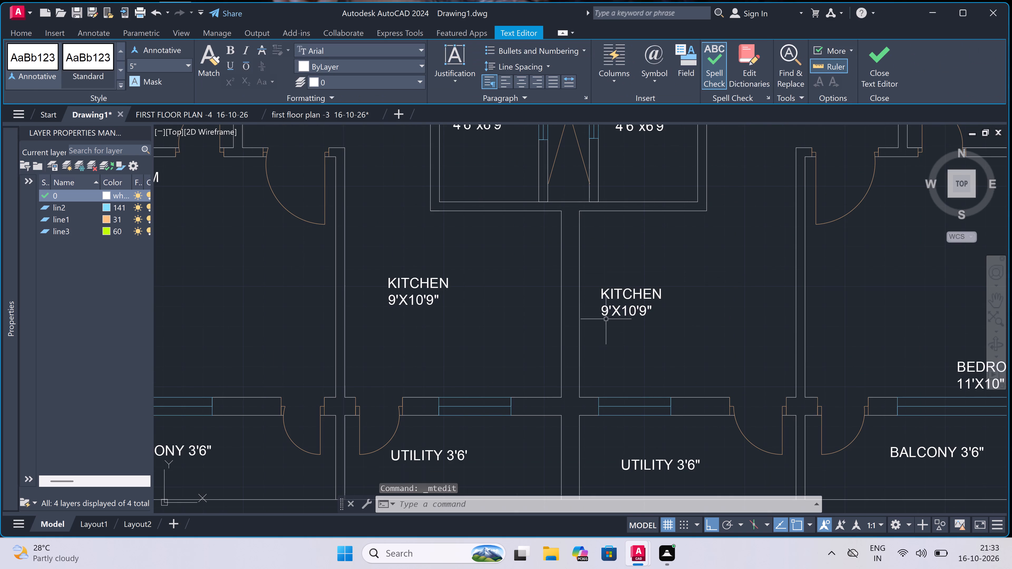
click(610, 300)
click(599, 289)
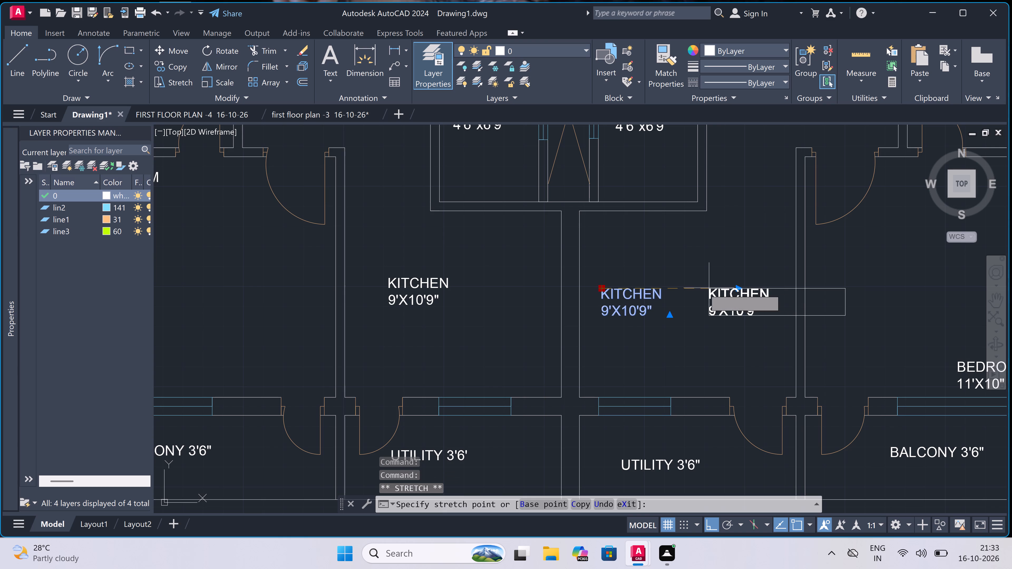
click(690, 274)
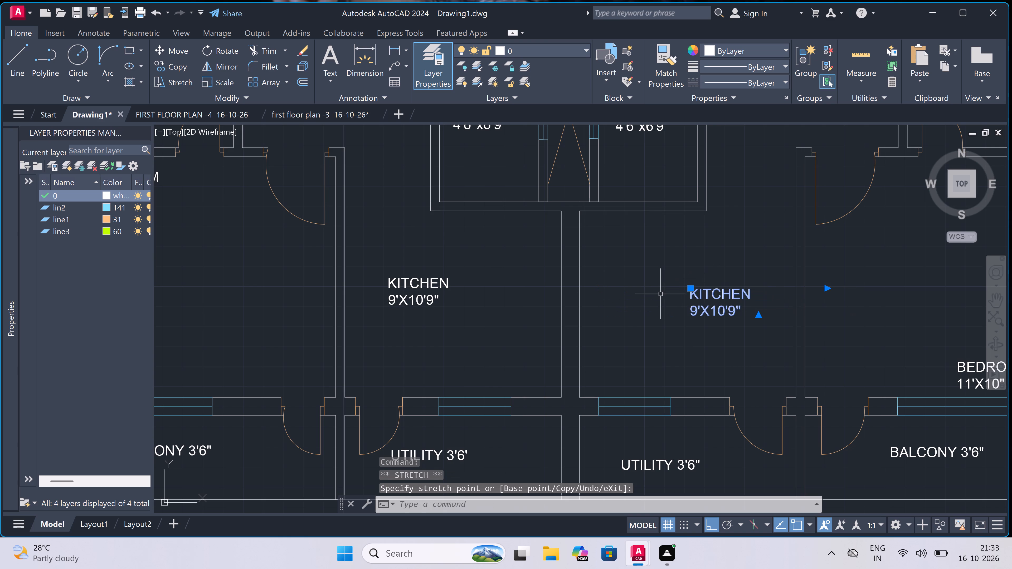
key(Escape)
Draw the southeast kitchen's L-shaped counter line about 6'-4" south from the toilet wall, east, then south to the wall beside the utility door.
key(l)
key(space)
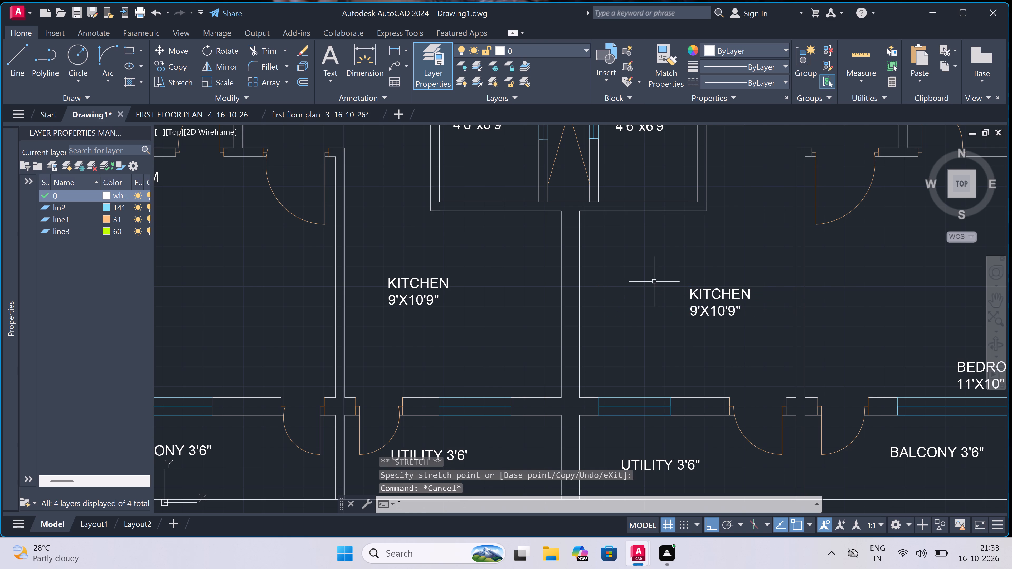
double_click(614, 213)
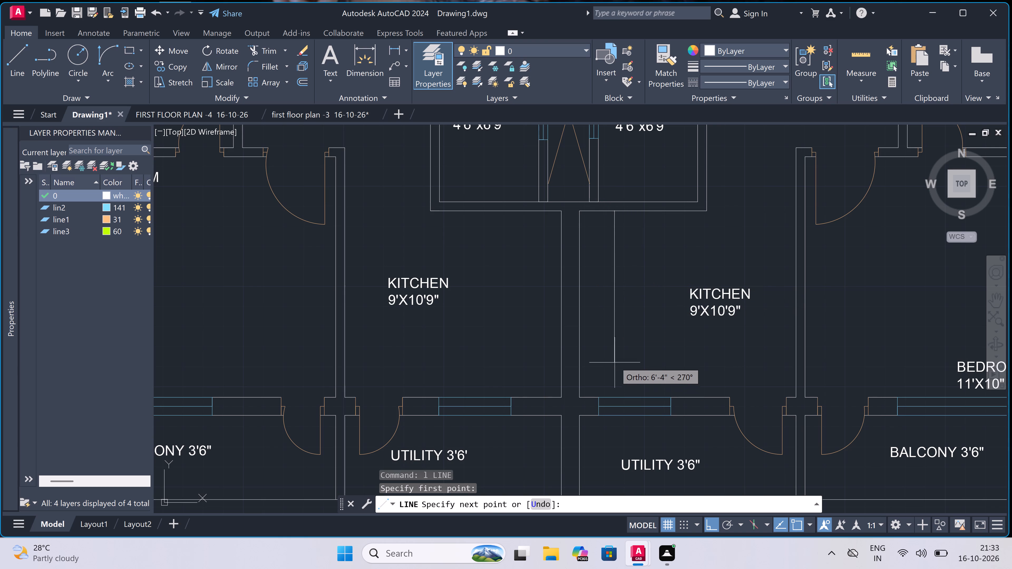
click(613, 364)
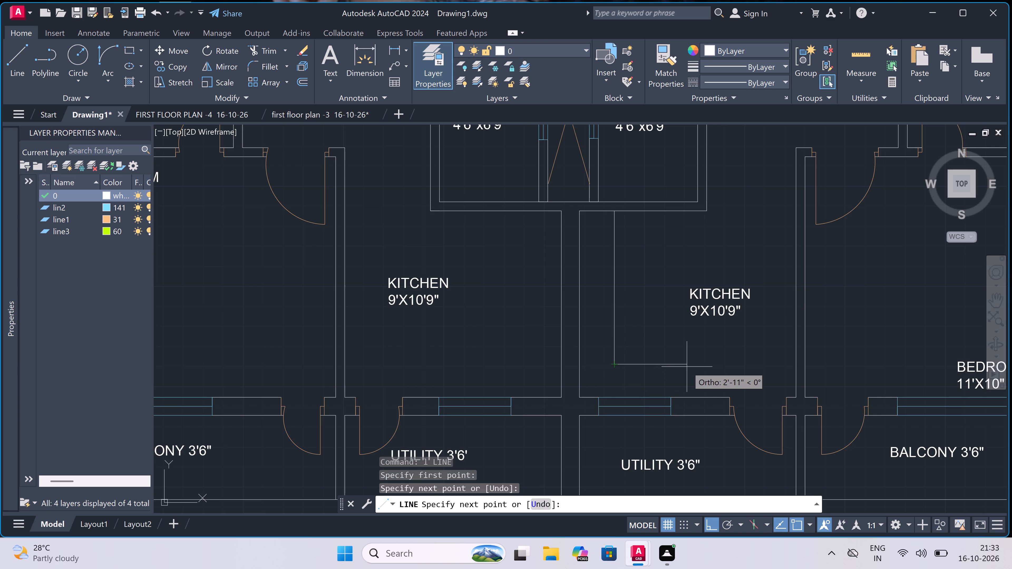
click(700, 367)
click(698, 397)
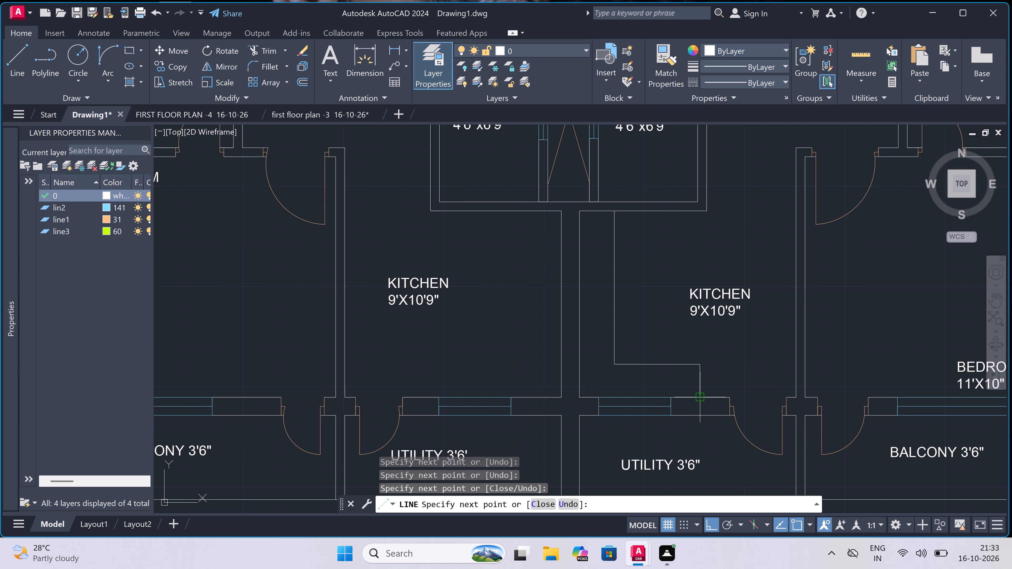
key(Escape)
Draw the southwest kitchen's L-shaped counter line north from the wall beside the utility door, about 4'-4" east, then north to the toilet wall.
key(space)
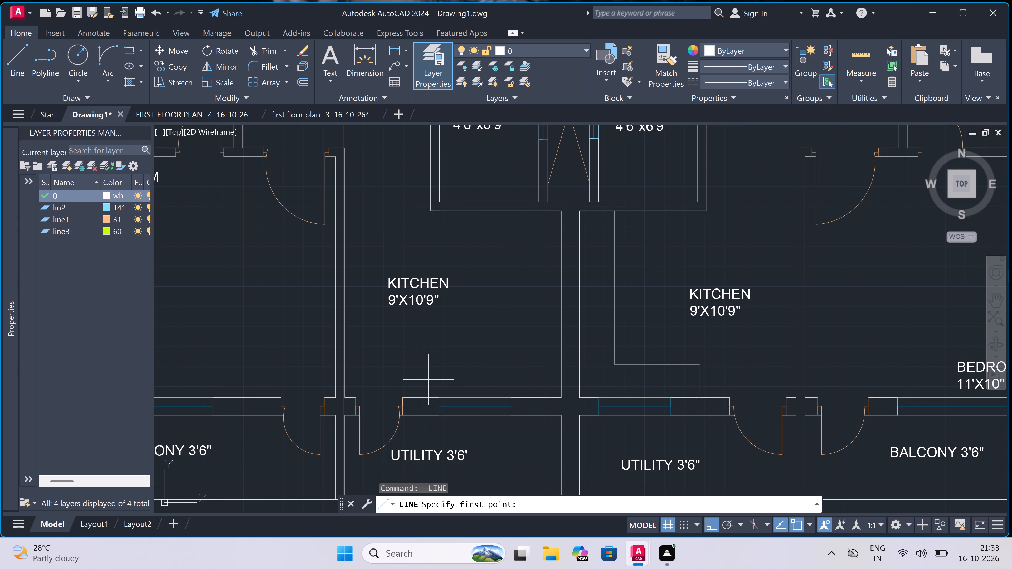
click(423, 395)
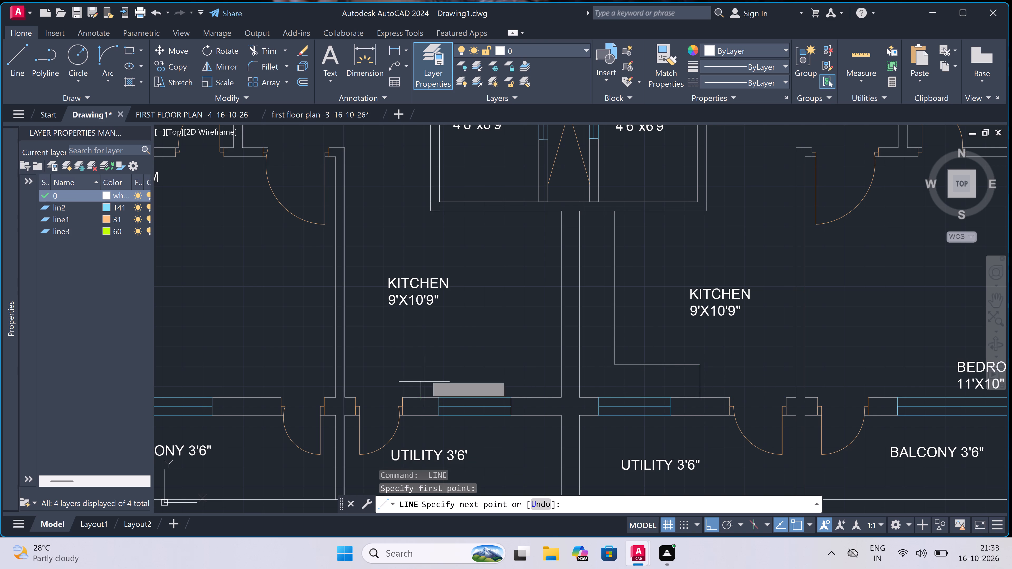
click(425, 371)
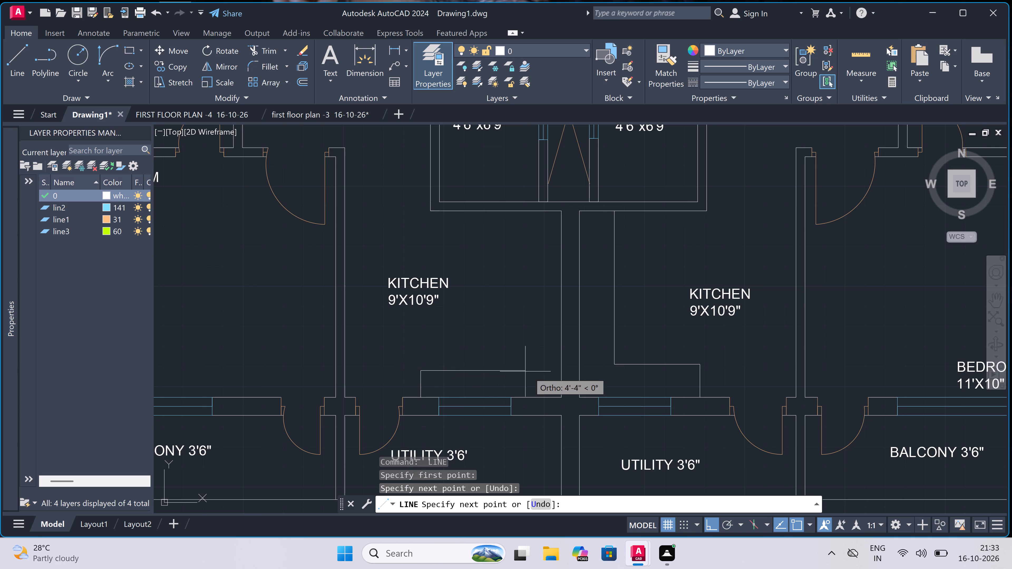
click(528, 370)
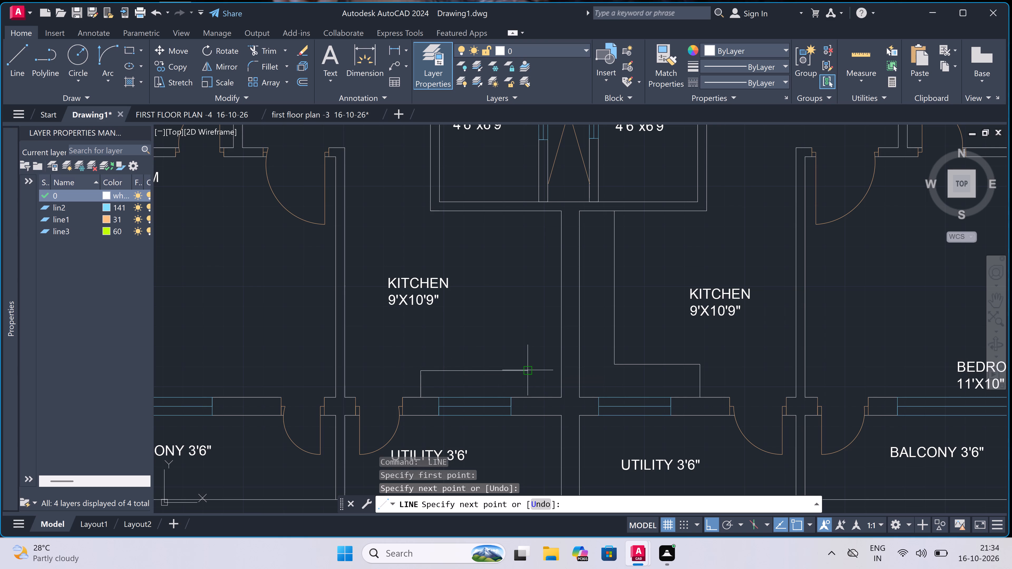
click(531, 209)
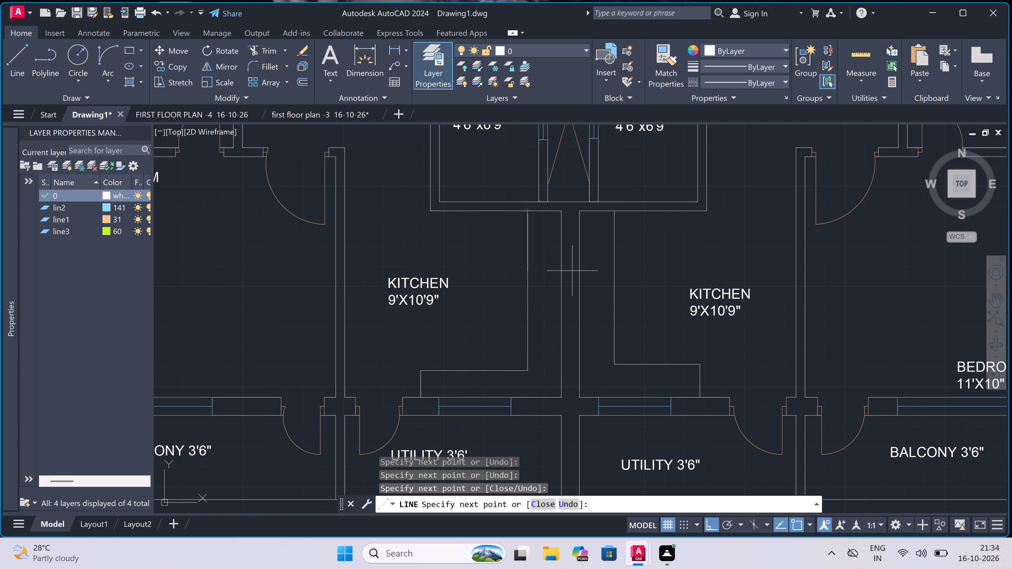
key(Escape)
Move the northeast apartment's BED ROOM 11'X10" label straight south, just above the toilet wall.
scroll(592, 316, down, 6)
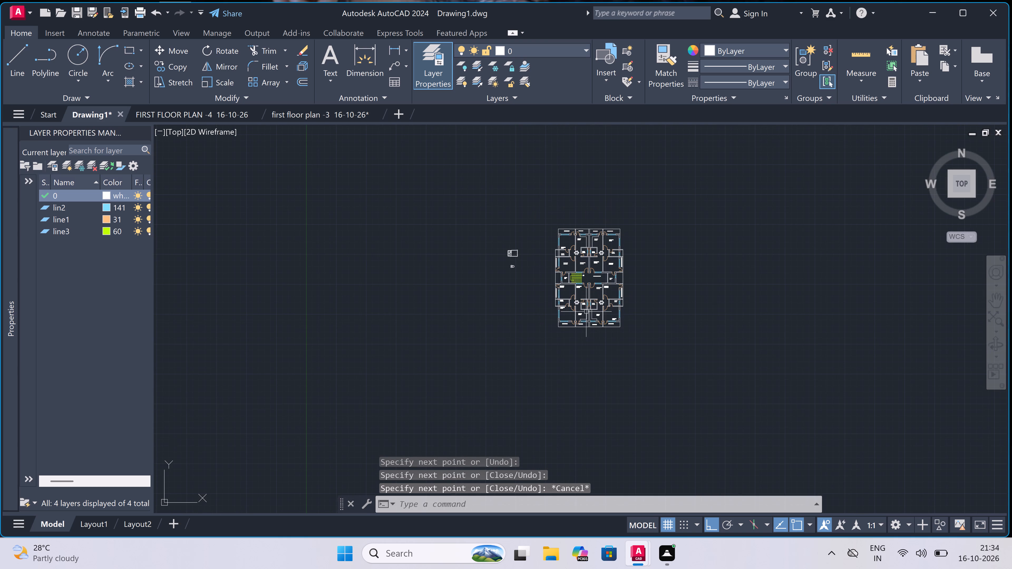
scroll(562, 315, up, 5)
scroll(561, 313, down, 2)
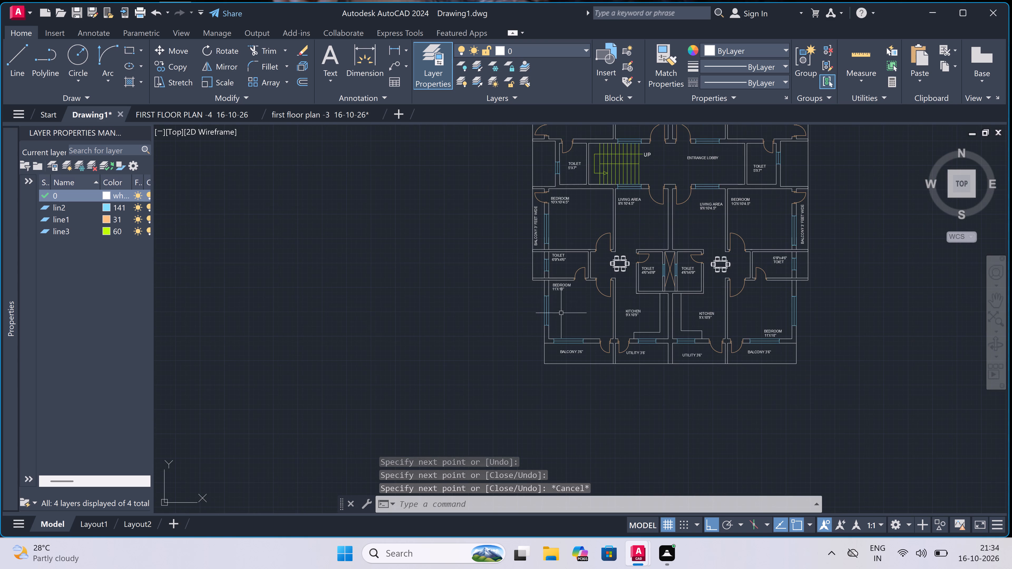
scroll(553, 298, down, 1)
scroll(522, 225, down, 3)
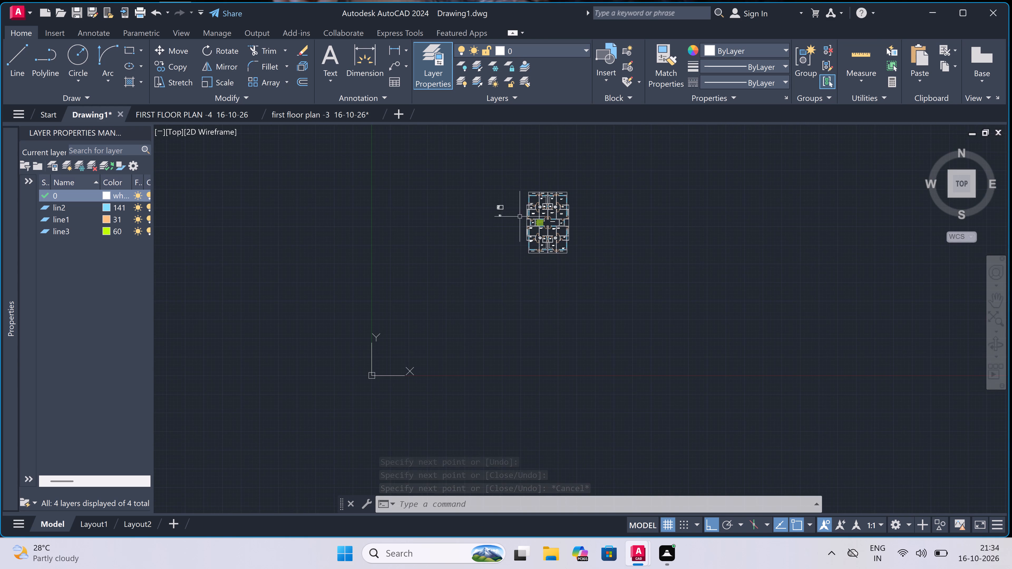
scroll(505, 193, up, 3)
scroll(797, 219, up, 3)
scroll(631, 217, up, 2)
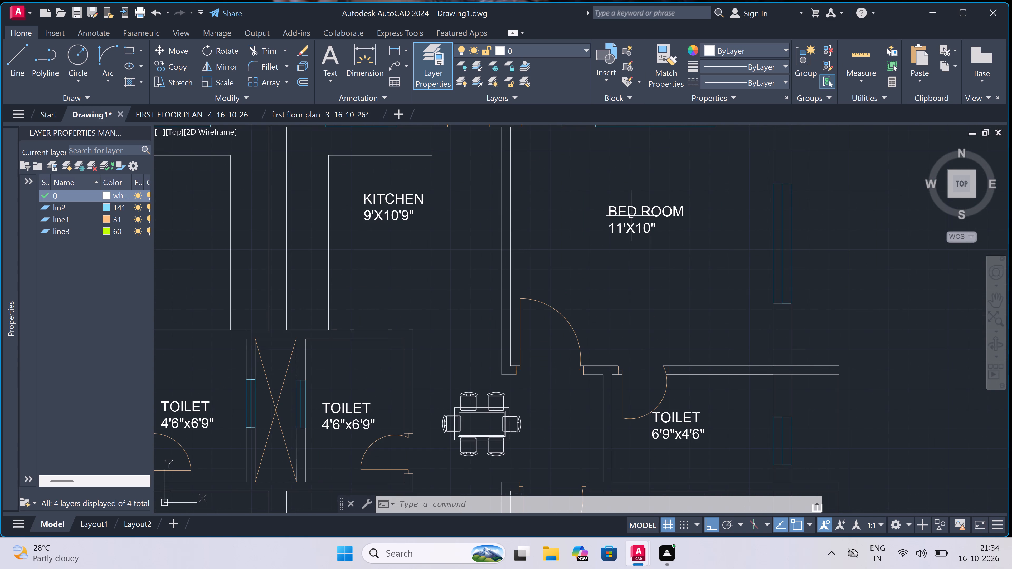
click(631, 216)
double_click(611, 207)
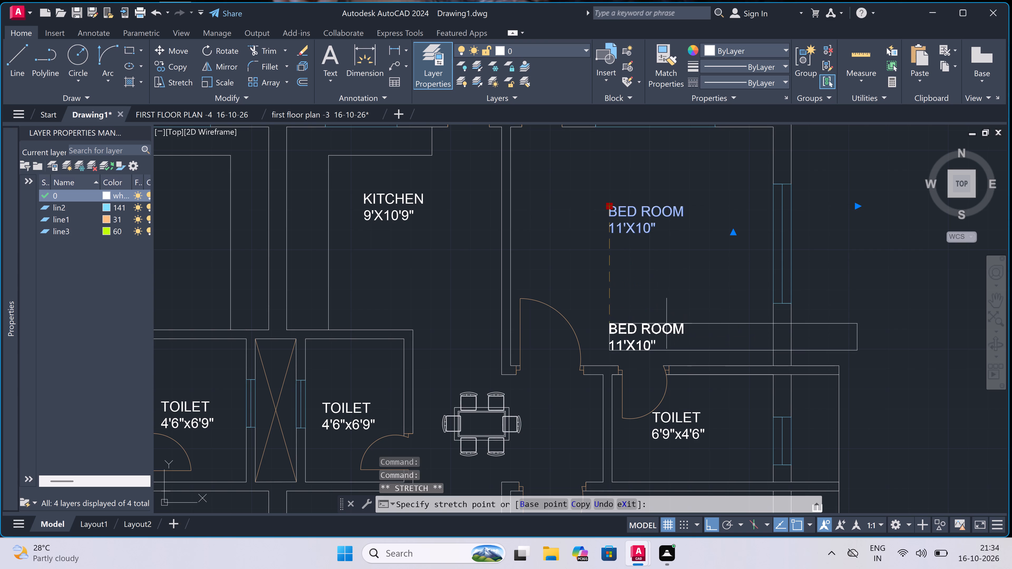
click(666, 323)
key(Escape)
With Ortho off, move the northeast apartment's BED ROOM 10'X10'4.5" label north, just below the toilet wall and east of the door.
scroll(644, 292, down, 3)
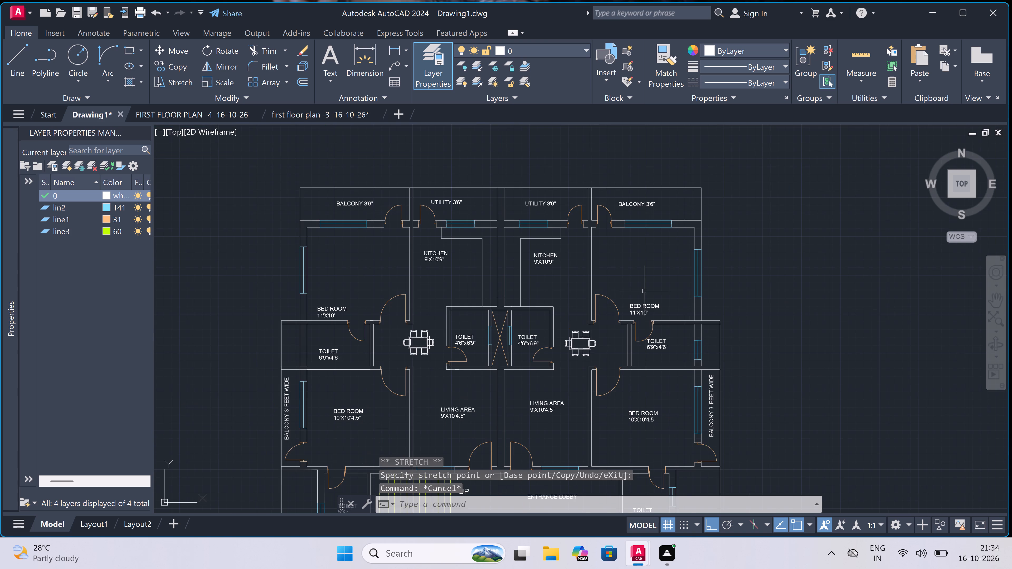
scroll(644, 291, down, 1)
scroll(656, 334, up, 2)
scroll(604, 246, down, 3)
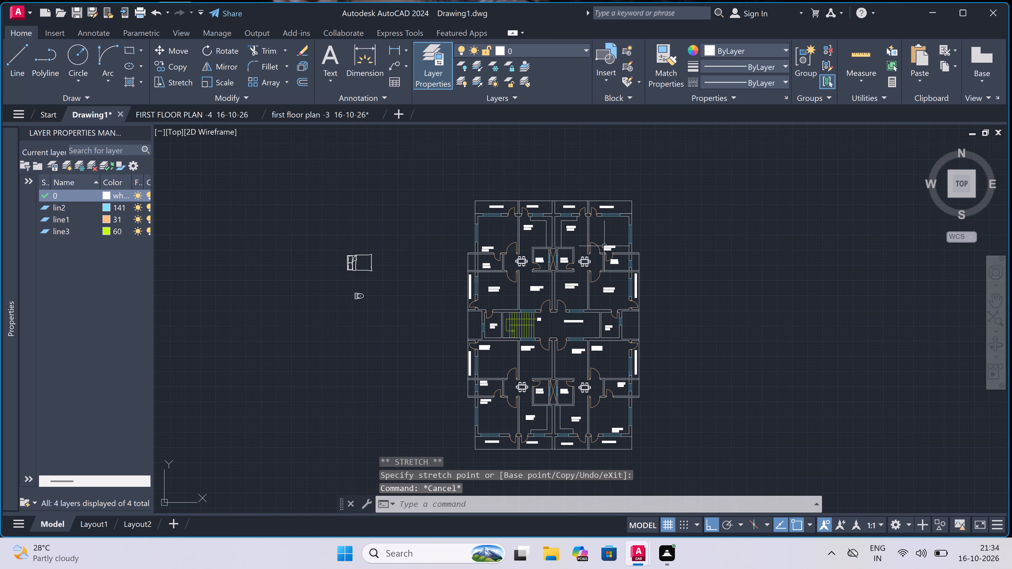
scroll(612, 356, up, 2)
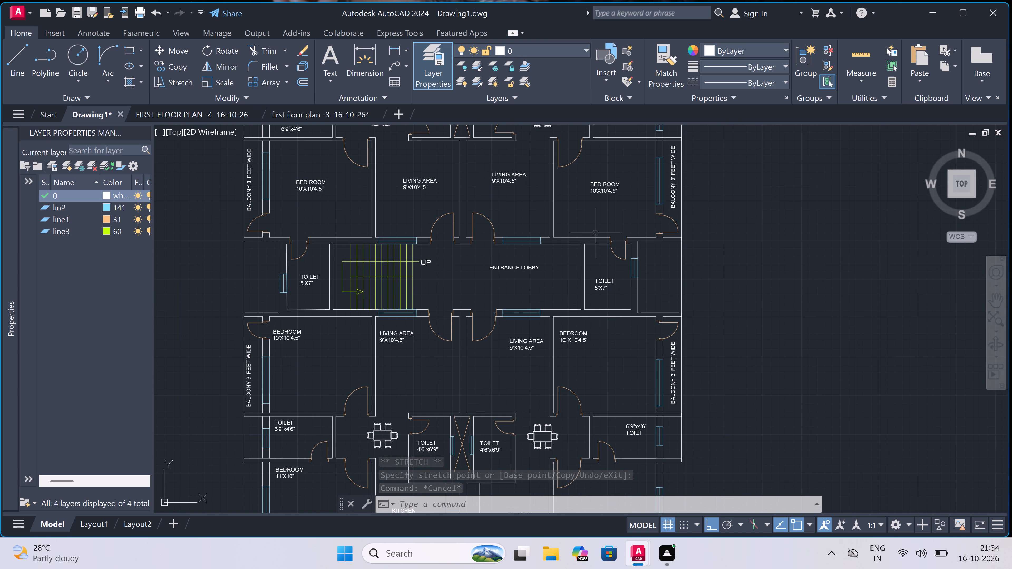
scroll(599, 193, up, 2)
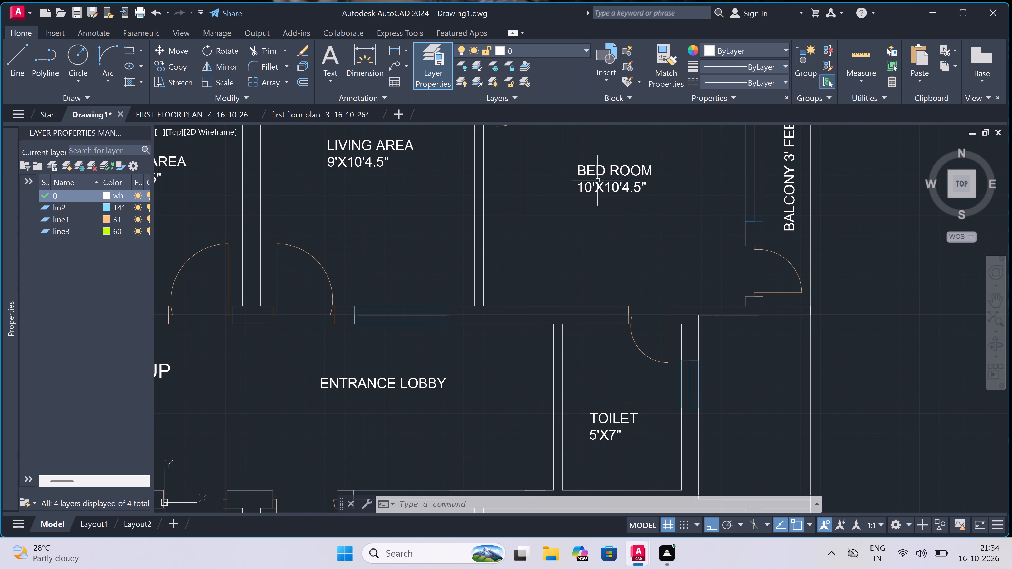
click(590, 161)
click(580, 169)
click(581, 165)
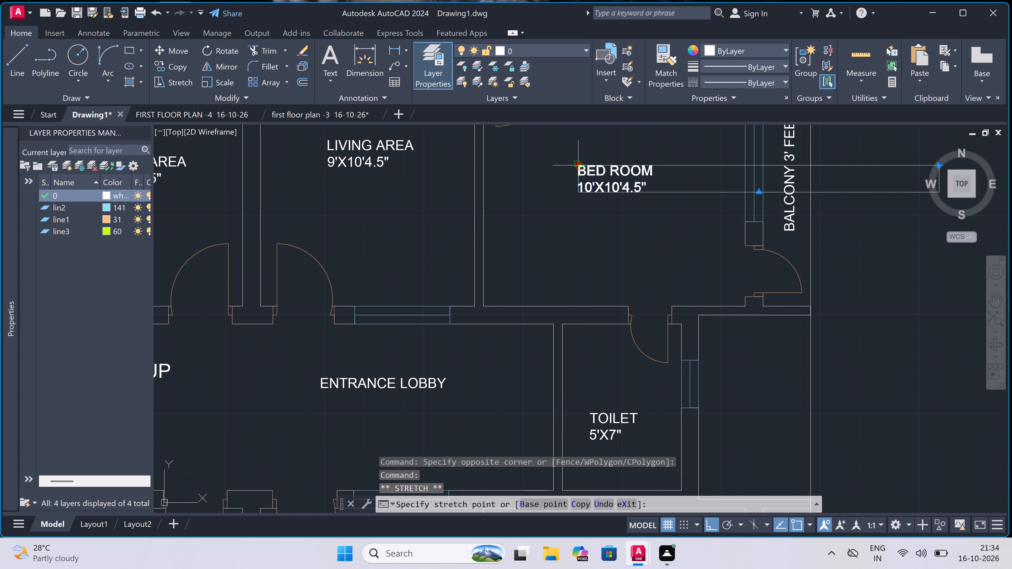
key(F8)
scroll(516, 246, down, 3)
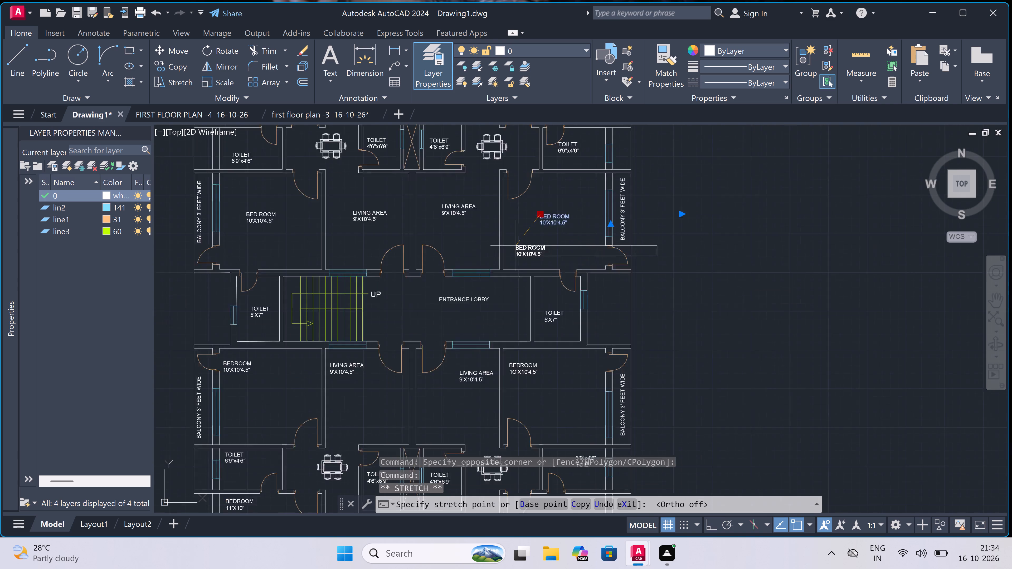
scroll(533, 206, up, 4)
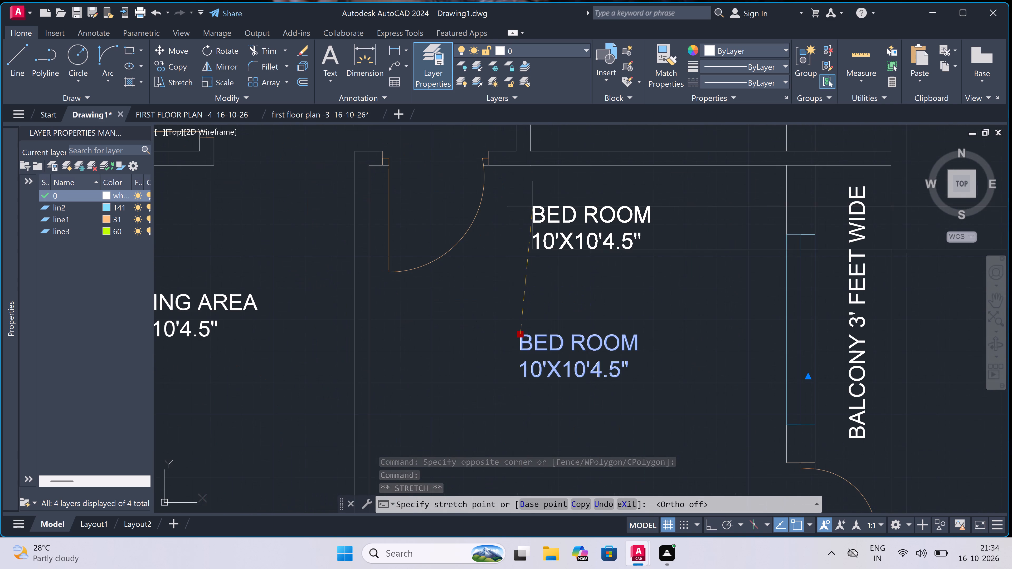
click(546, 174)
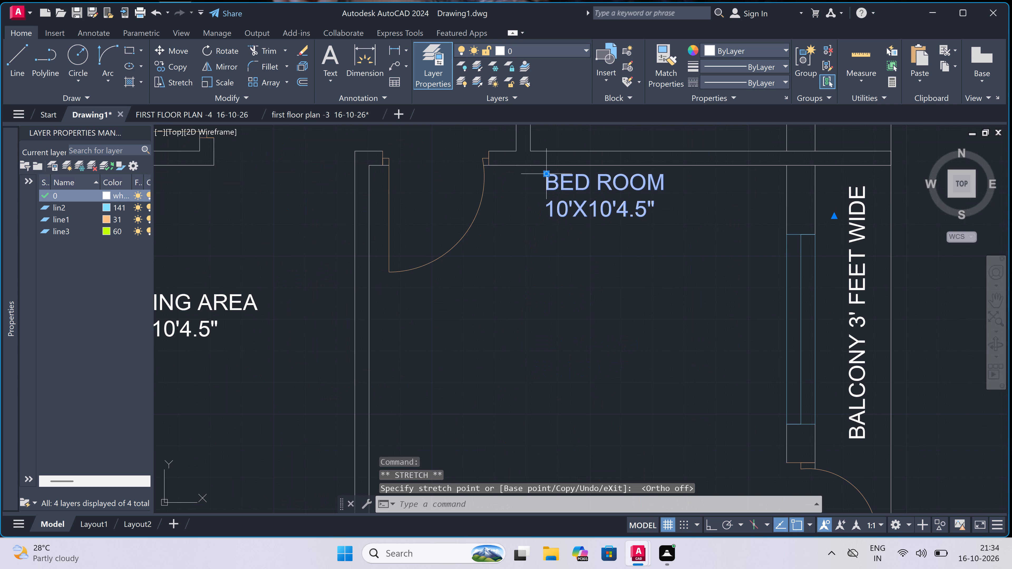
key(Escape)
Move the northwest apartment's BED ROOM 10'X10'4.5" label to the northwest part of its room, just below the toilet wall.
scroll(543, 186, down, 4)
scroll(542, 212, down, 2)
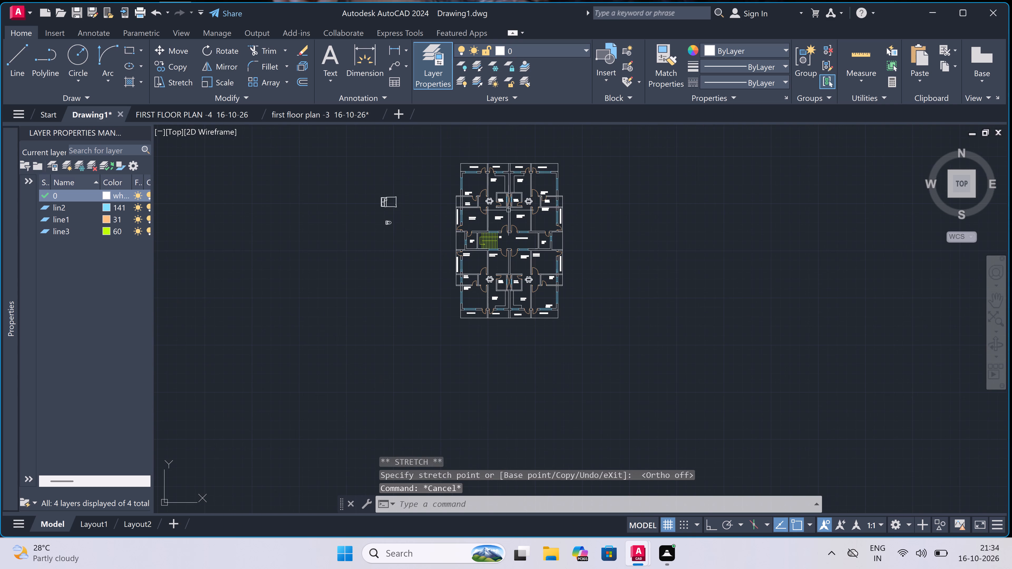
scroll(488, 211, up, 3)
scroll(399, 247, up, 1)
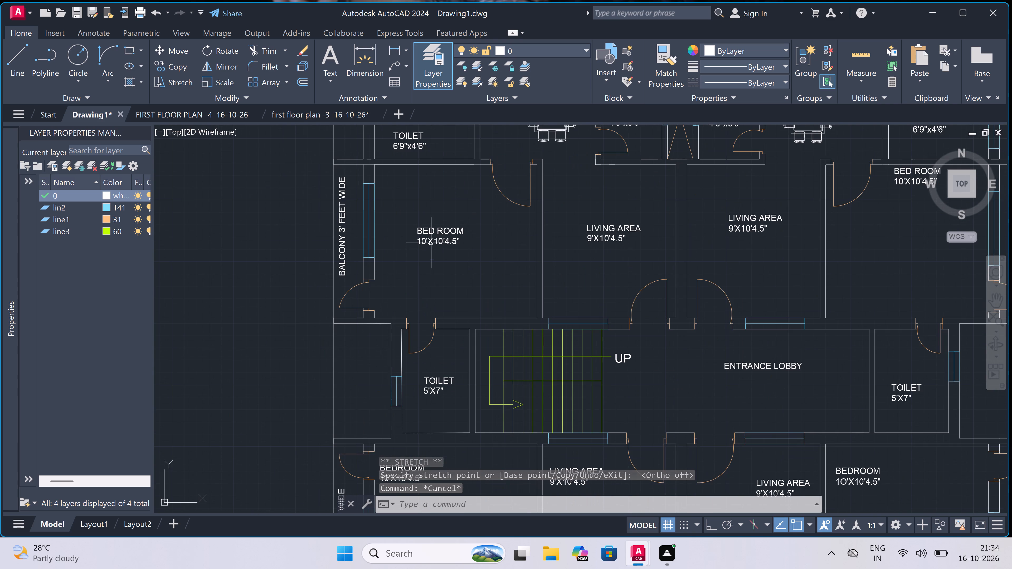
click(434, 236)
click(416, 228)
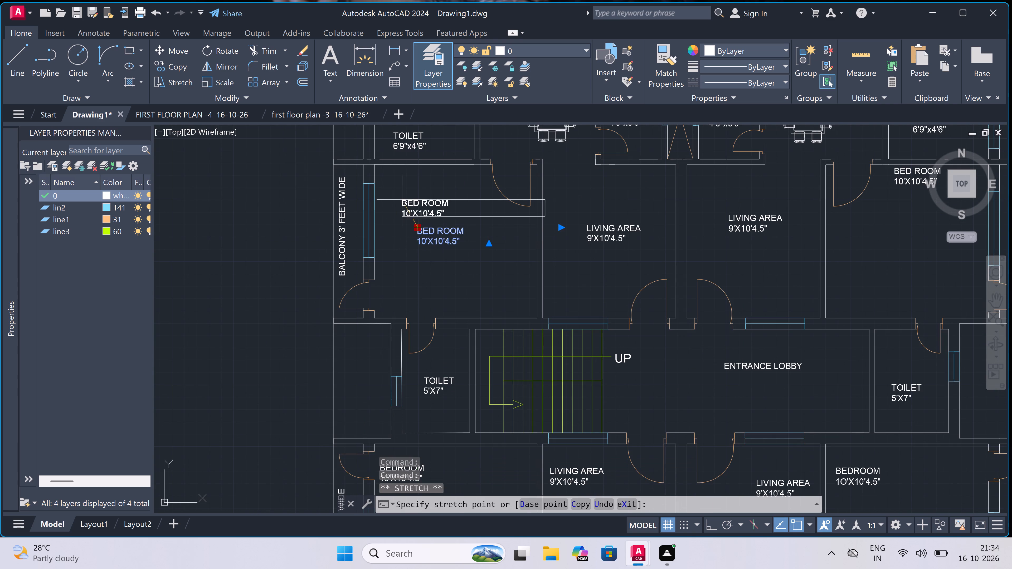
click(401, 173)
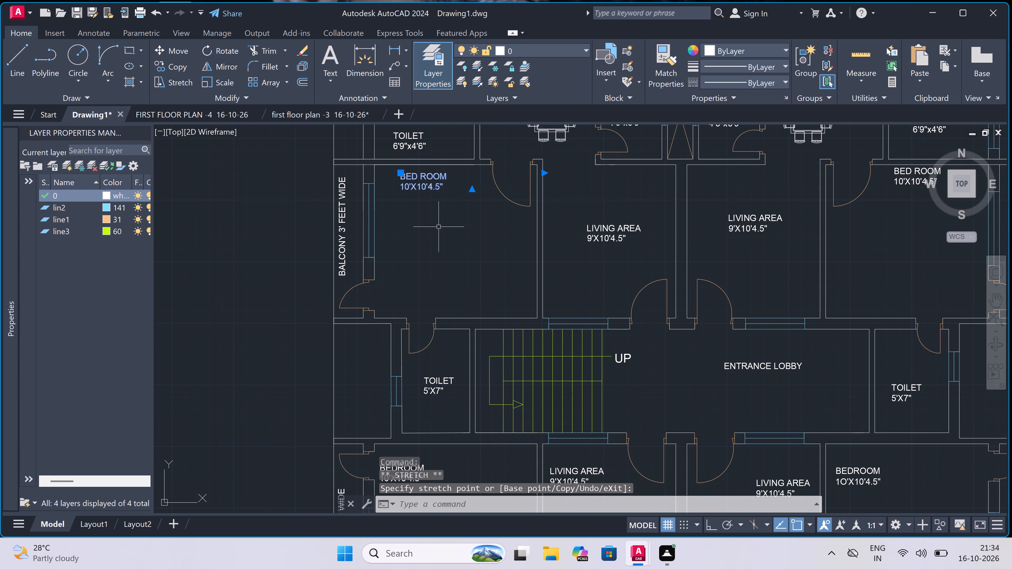
key(Escape)
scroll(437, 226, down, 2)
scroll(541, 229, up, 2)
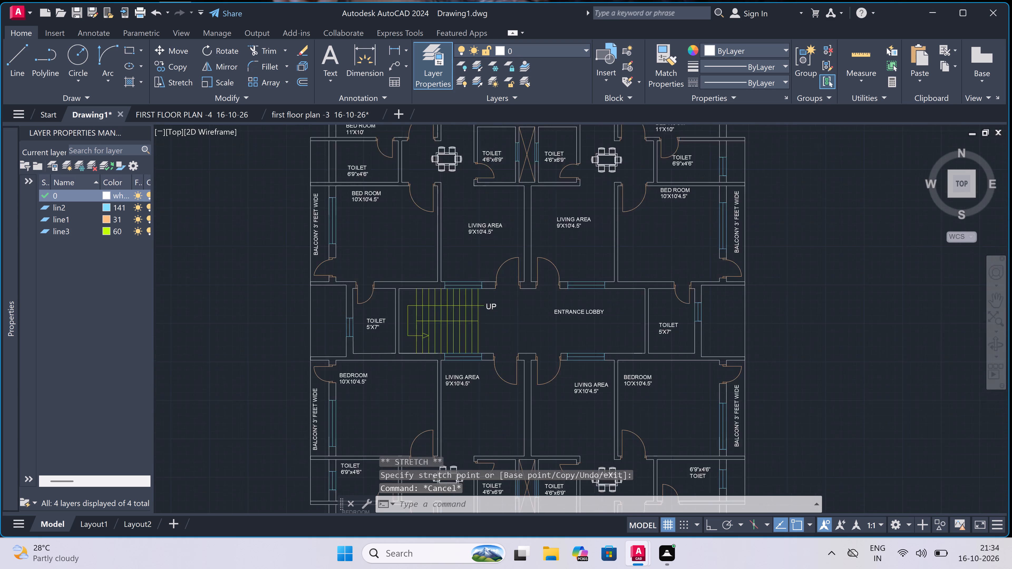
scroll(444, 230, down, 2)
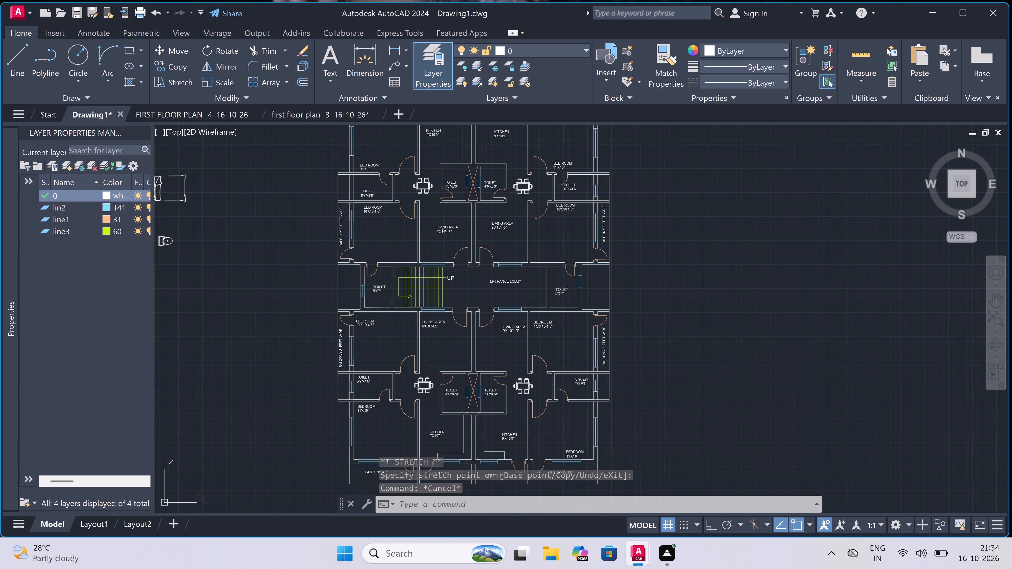
Copy the spare bed beside the plan into the northwest apartment's BED ROOM 11'X10', headboard centred along the west window wall.
scroll(456, 279, down, 1)
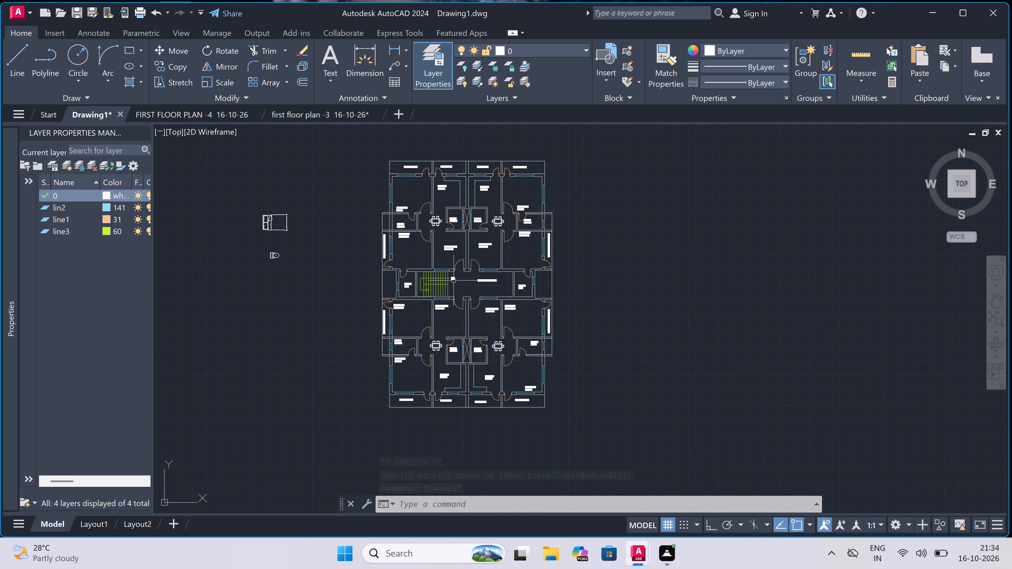
scroll(450, 399, up, 3)
scroll(512, 275, down, 4)
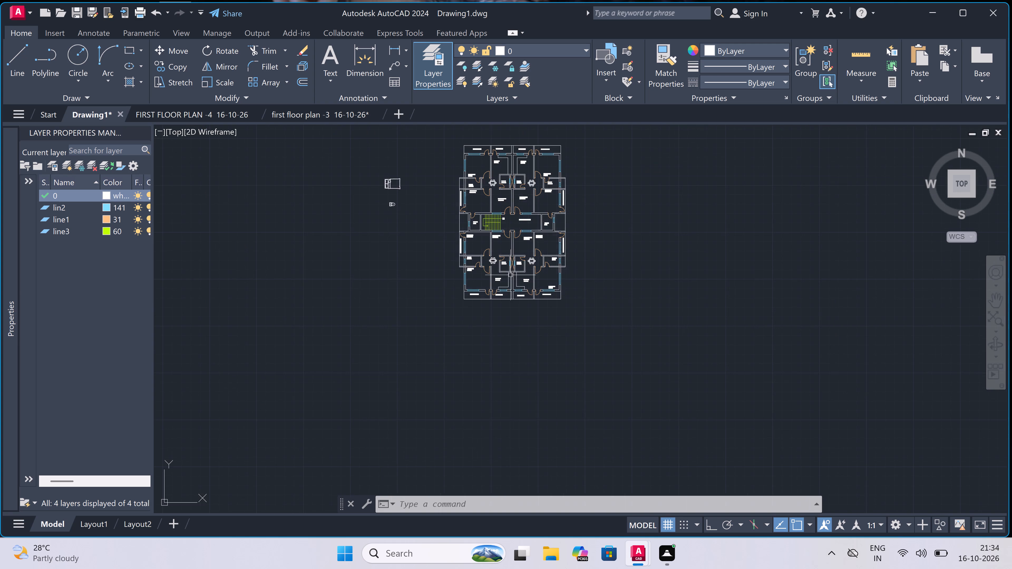
scroll(510, 275, down, 1)
scroll(444, 215, up, 4)
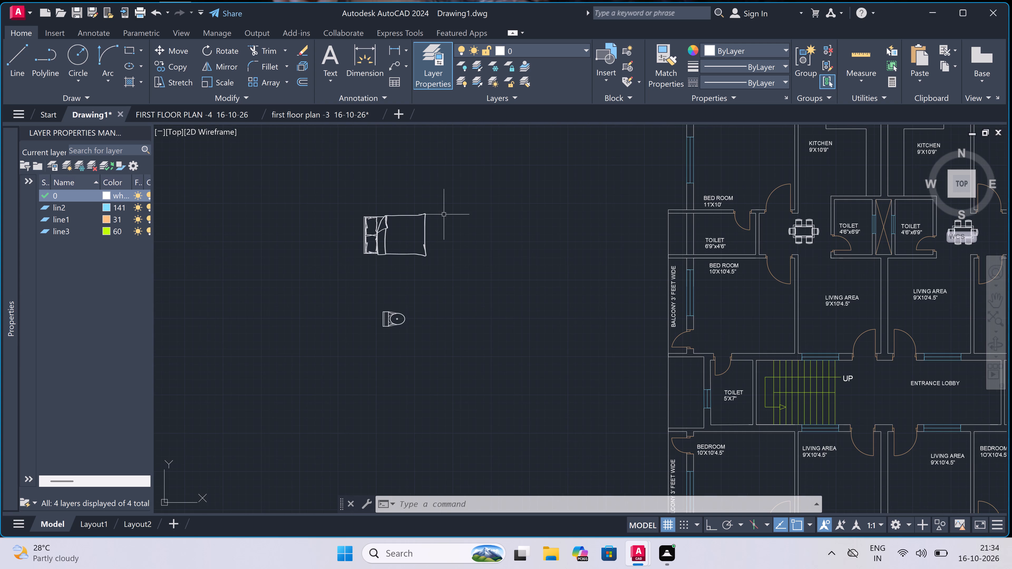
click(456, 197)
click(344, 280)
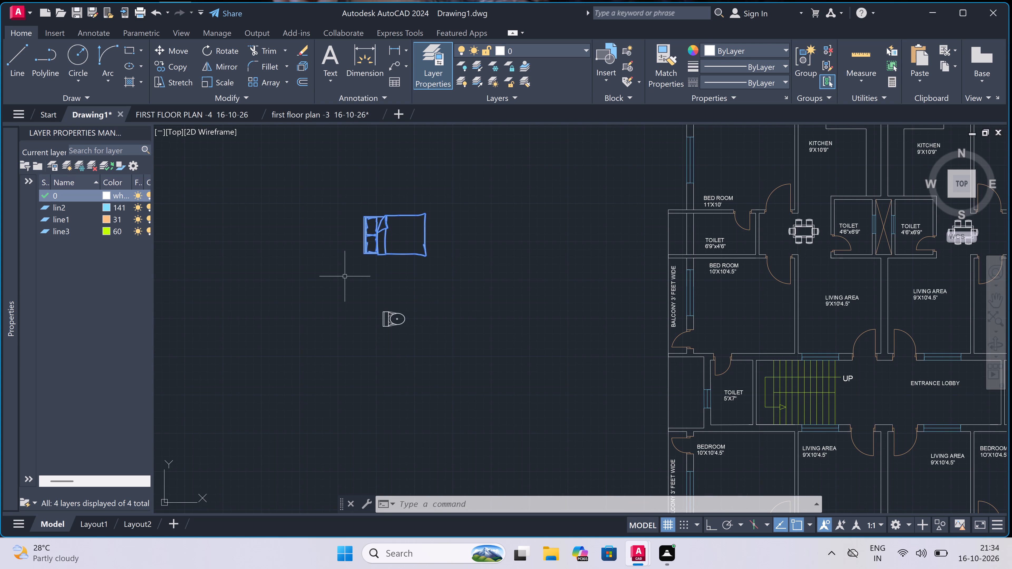
click(169, 61)
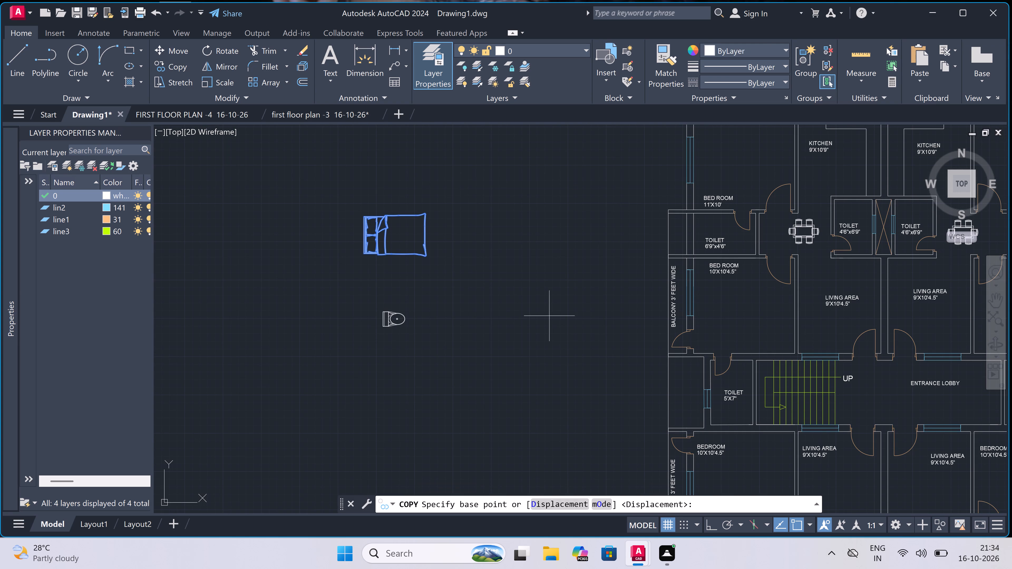
scroll(358, 239, up, 3)
click(380, 218)
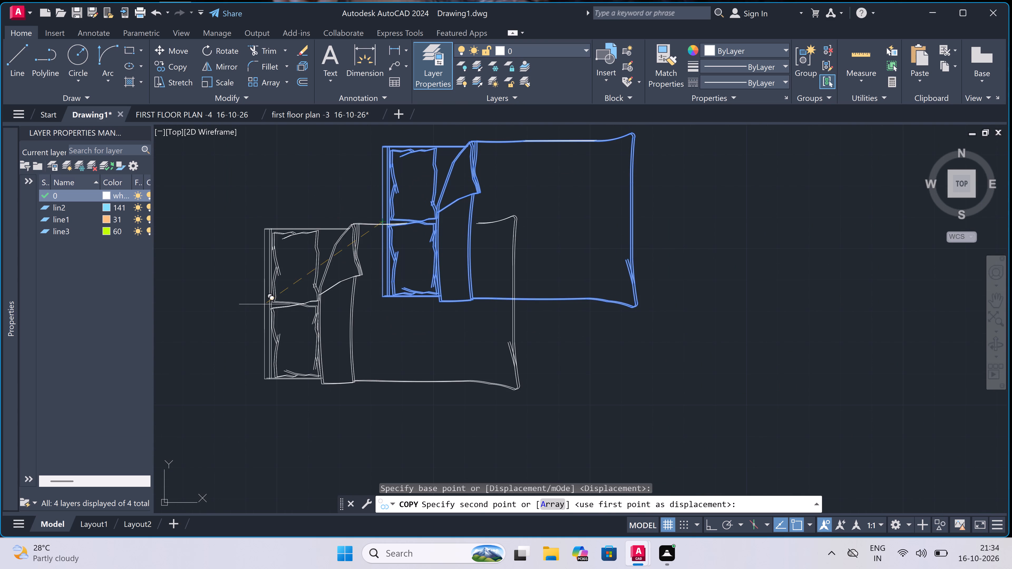
scroll(264, 305, down, 4)
scroll(513, 239, down, 3)
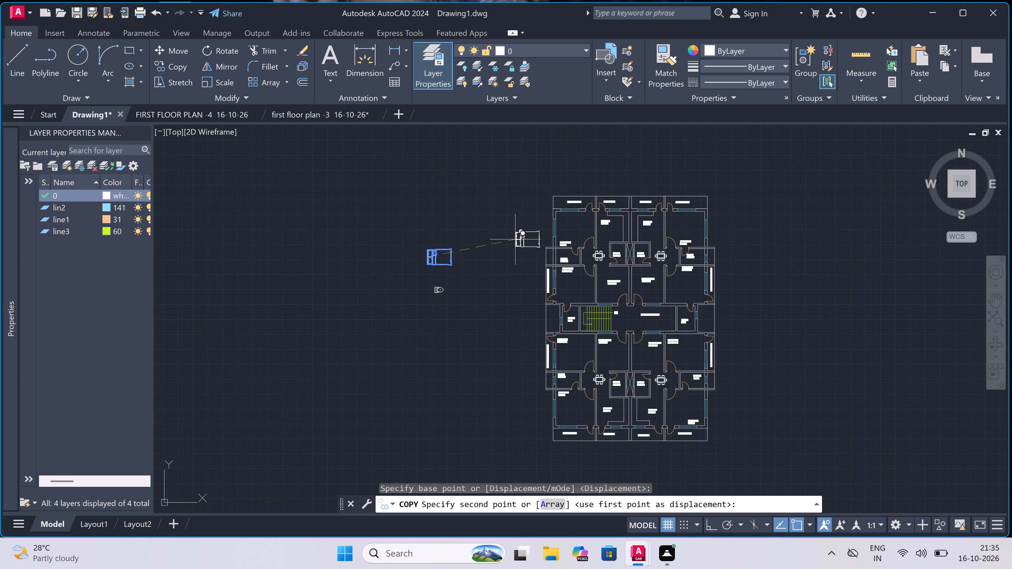
scroll(573, 227, up, 4)
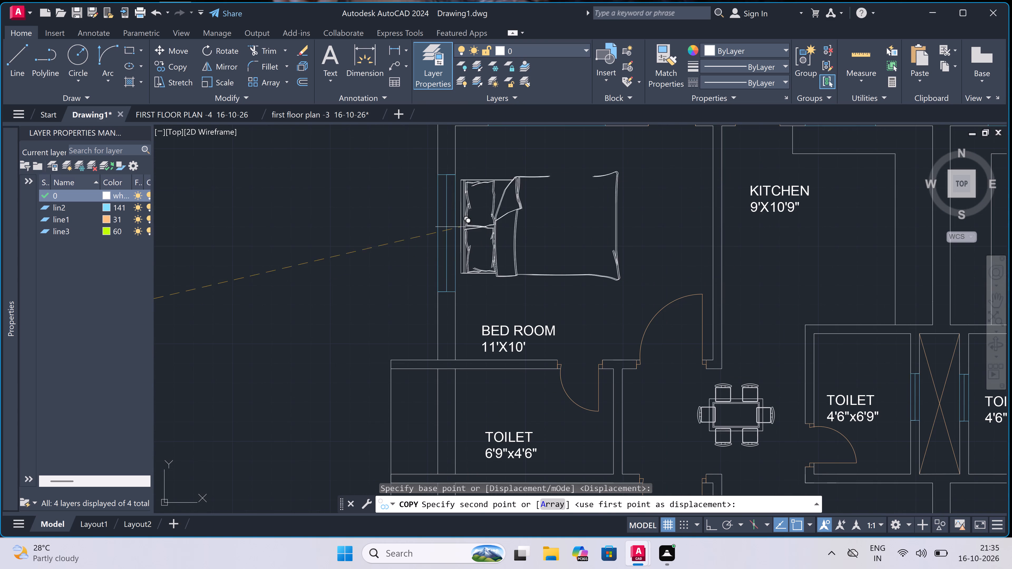
scroll(481, 225, up, 2)
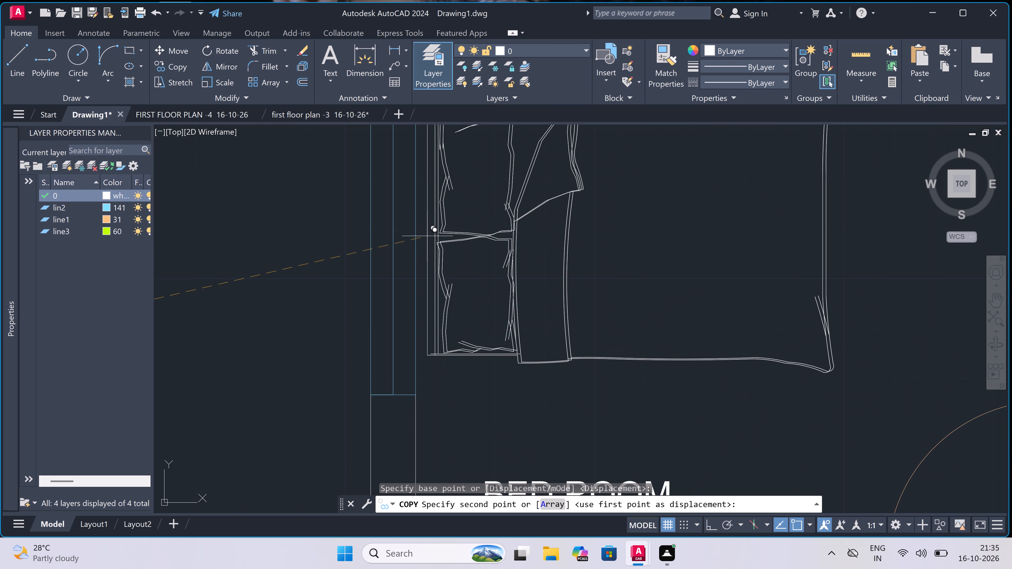
click(426, 237)
Place another bed copy in the northwest apartment's BED ROOM 10'X10'4.5", headboard against the west window wall below the label.
scroll(409, 256, down, 6)
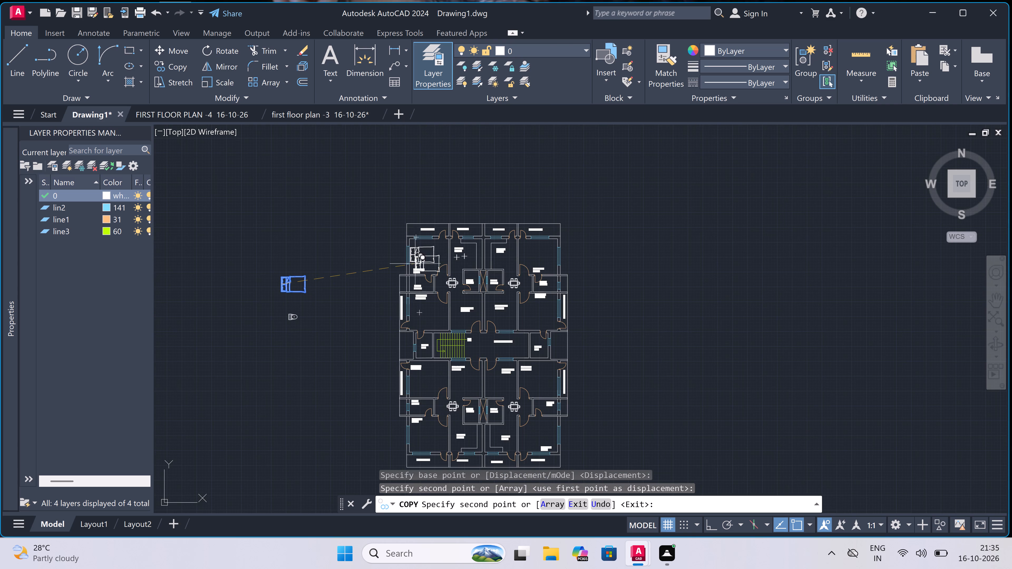
scroll(407, 316, up, 3)
scroll(424, 293, up, 2)
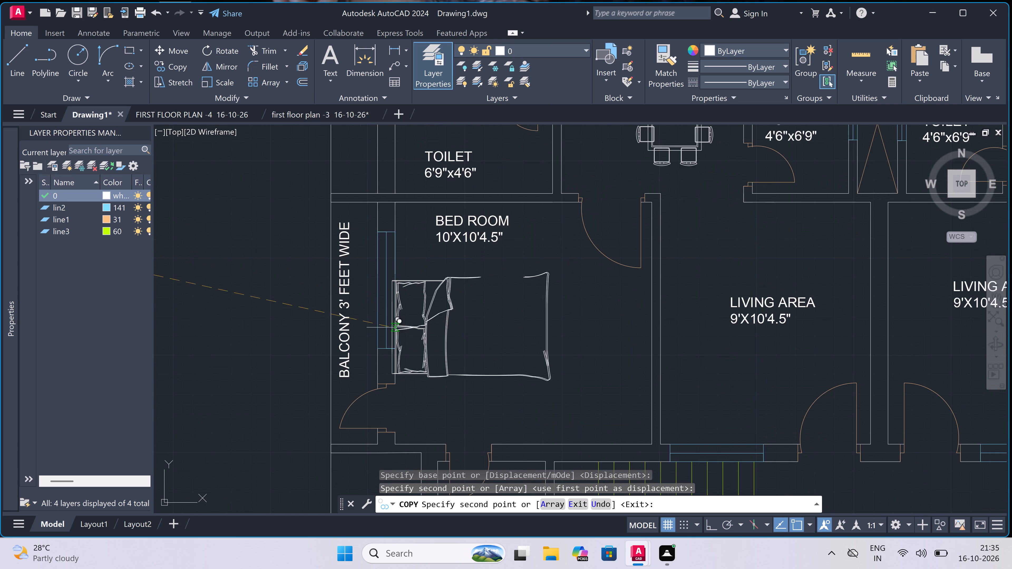
scroll(408, 317, up, 3)
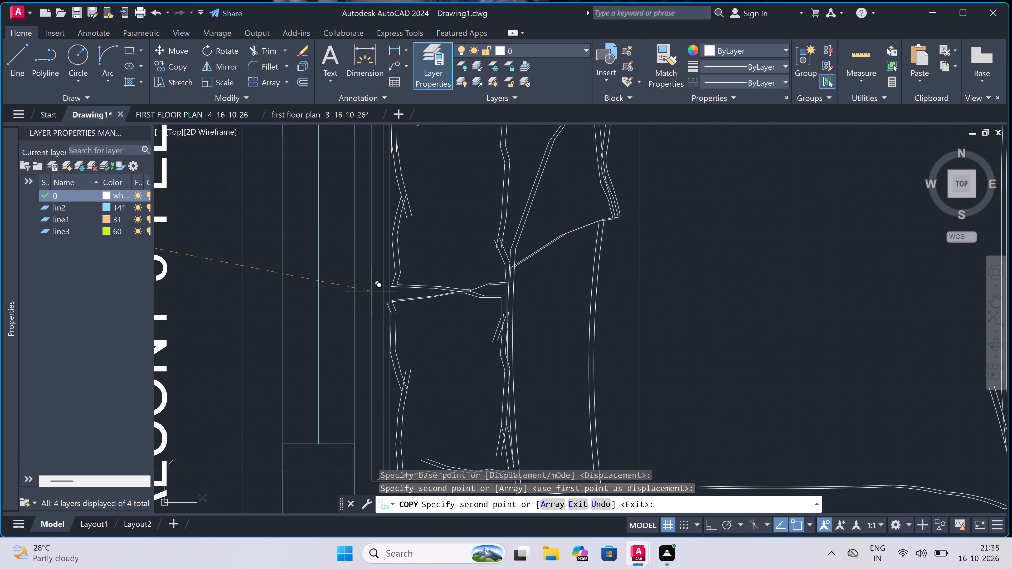
click(371, 291)
Place another bed copy in the southwest apartment's BEDROOM 10'X10'4.5", headboard against the west window wall just above the toilet.
scroll(475, 251, down, 9)
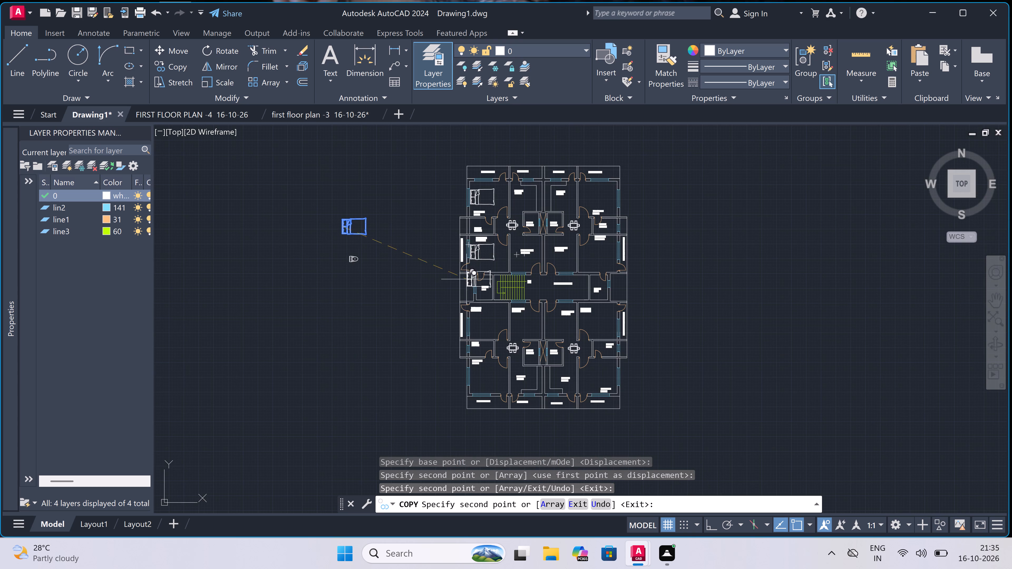
scroll(469, 345, up, 4)
scroll(471, 308, up, 3)
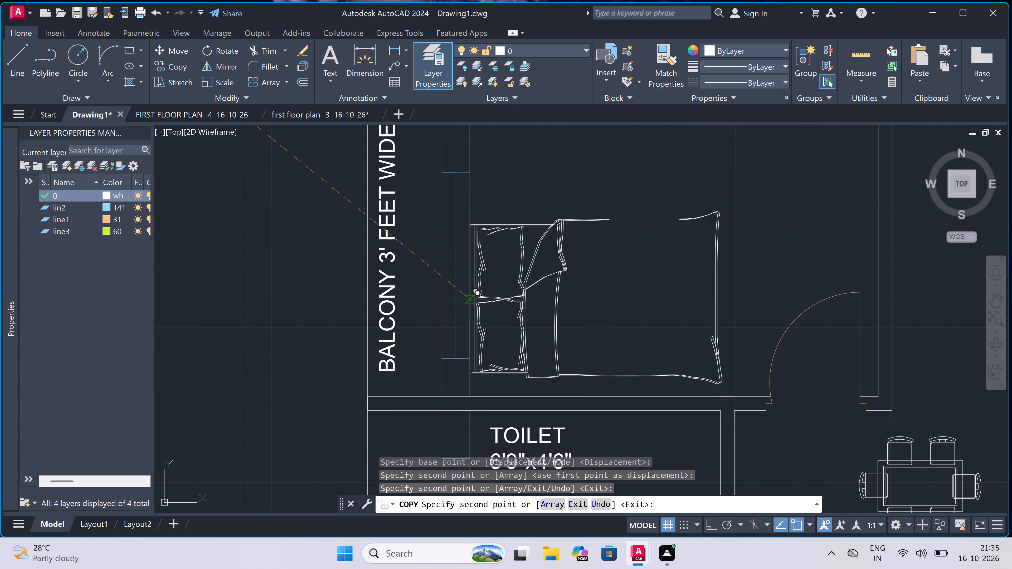
scroll(474, 256, up, 2)
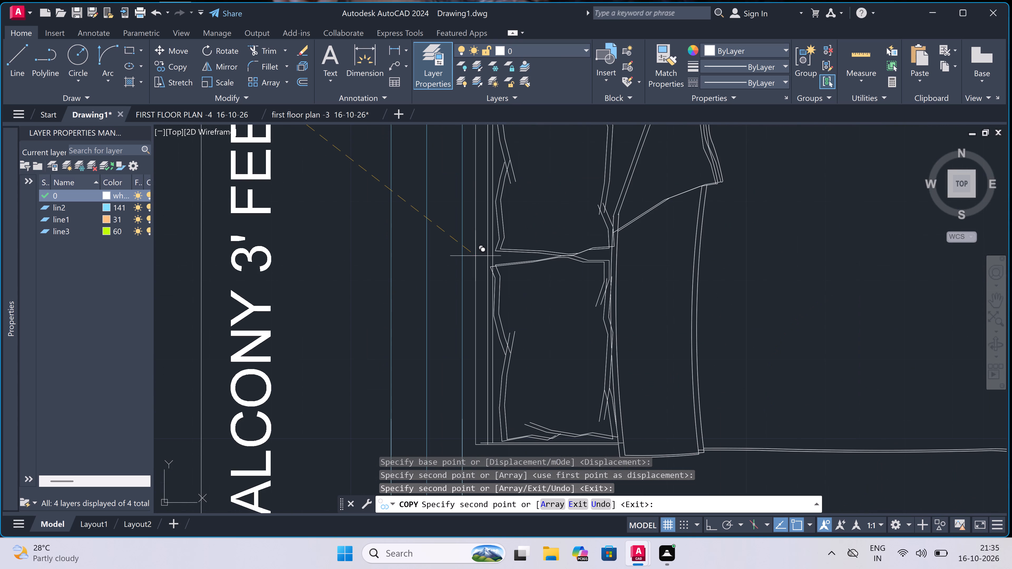
click(475, 256)
Place a last bed copy in the southwest apartment's BEDROOM 11'X10', headboard against the west window wall, and end the copying.
scroll(467, 236, down, 10)
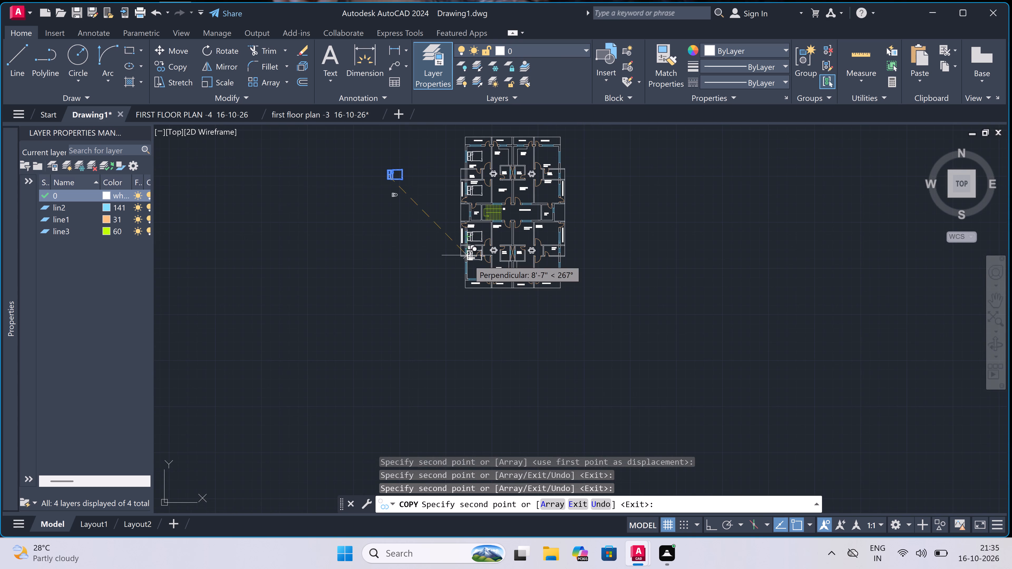
scroll(468, 278, up, 4)
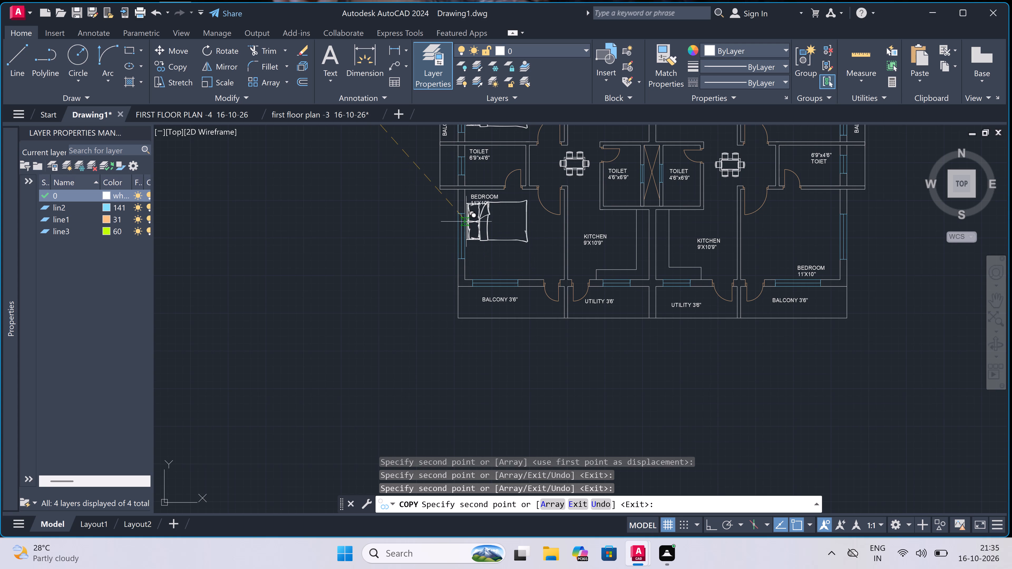
scroll(468, 234, up, 6)
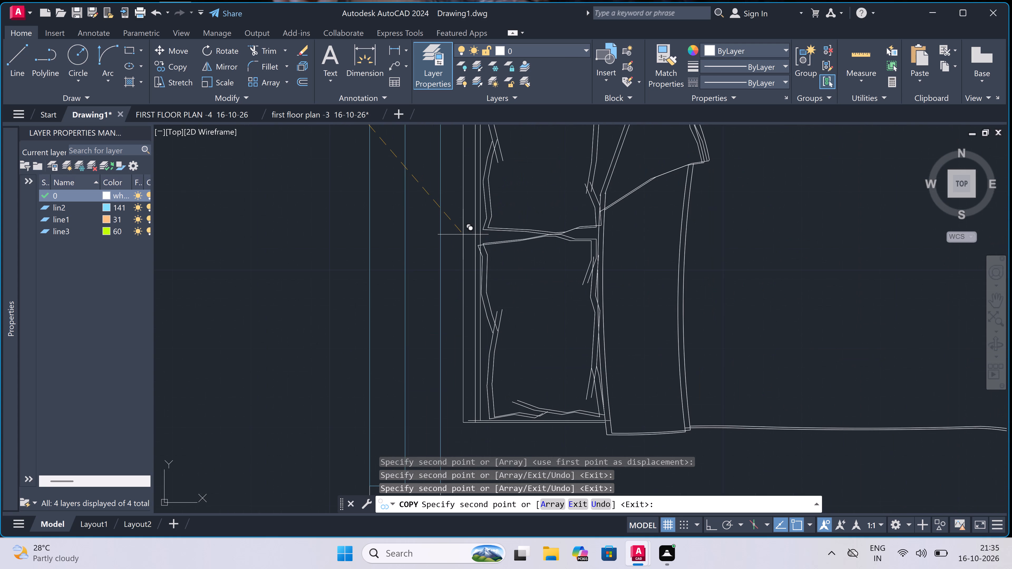
click(453, 234)
scroll(415, 258, down, 2)
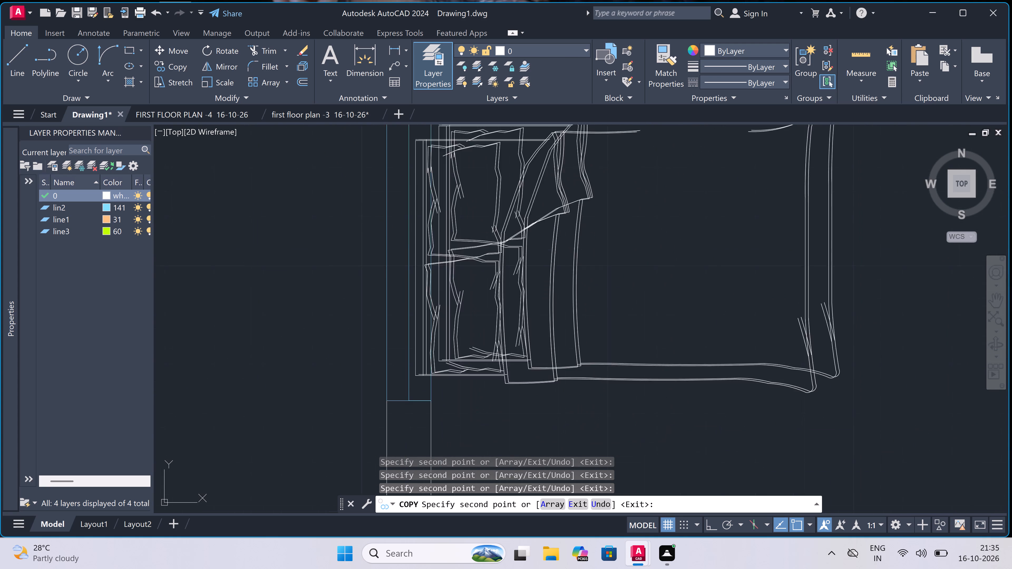
scroll(415, 258, down, 8)
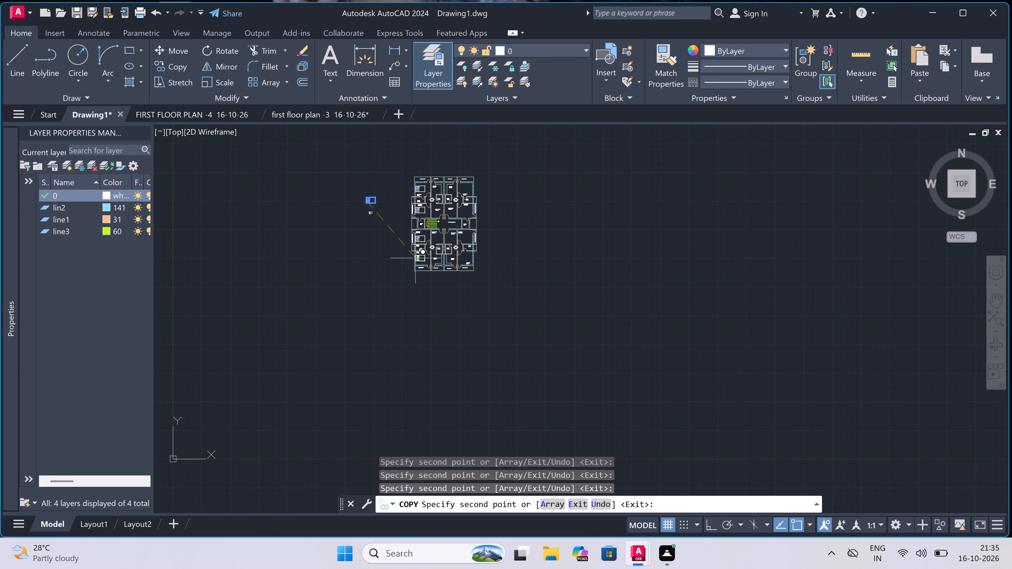
key(Escape)
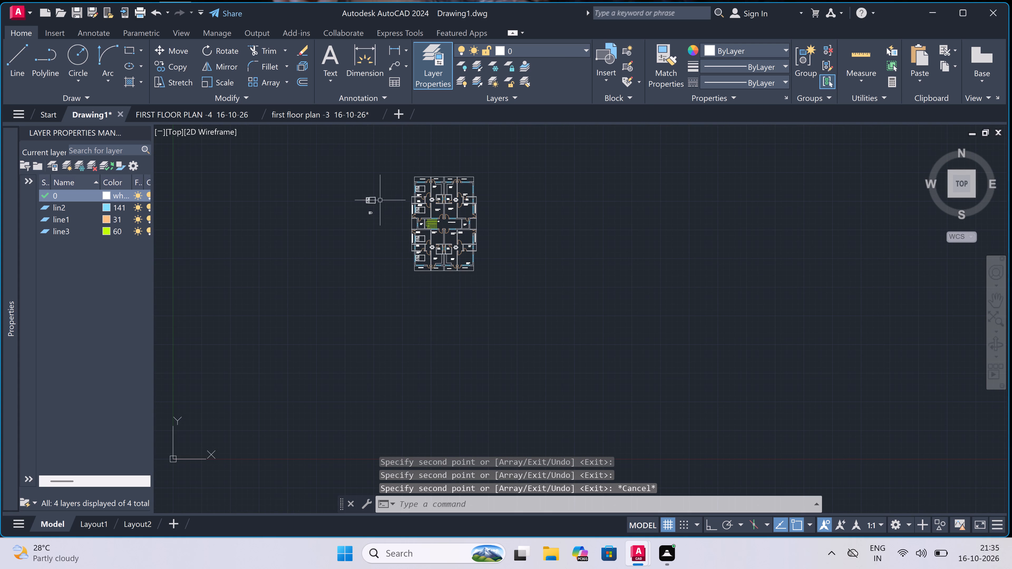
With Ortho on, rotate the spare bed beside the plan 180° about its middle so its headboard faces east.
scroll(372, 196, up, 6)
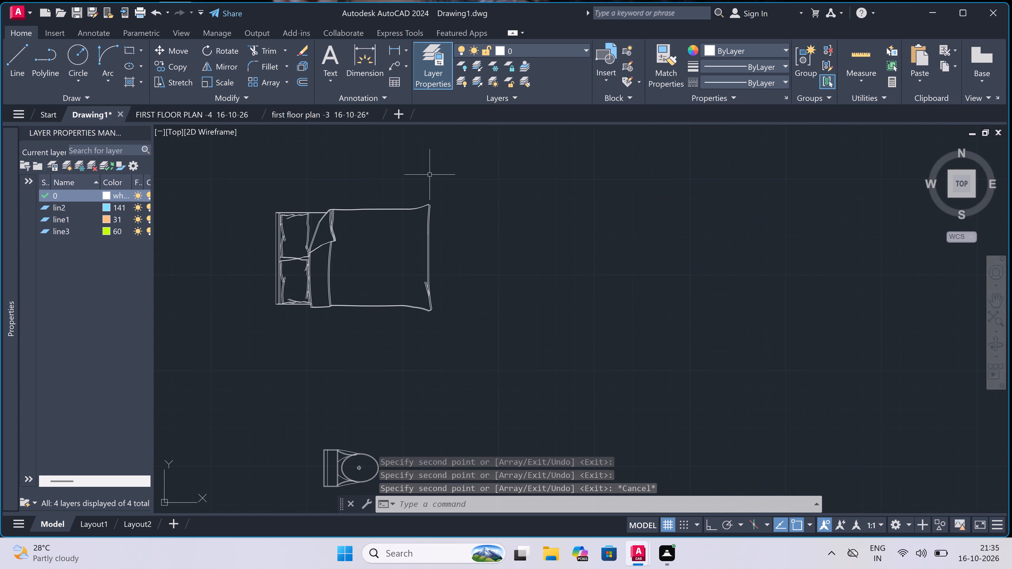
click(447, 173)
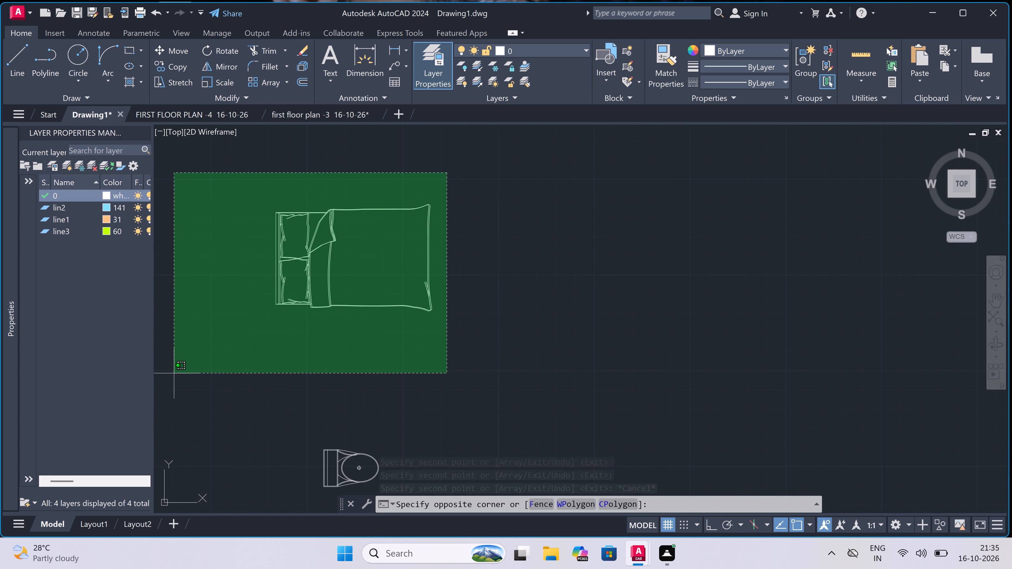
double_click(221, 334)
click(225, 47)
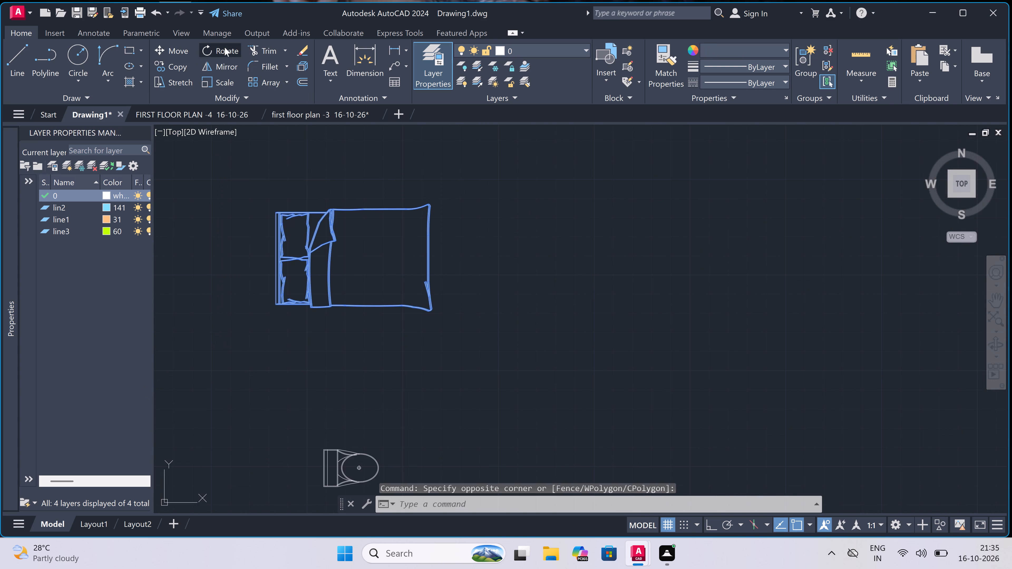
click(370, 264)
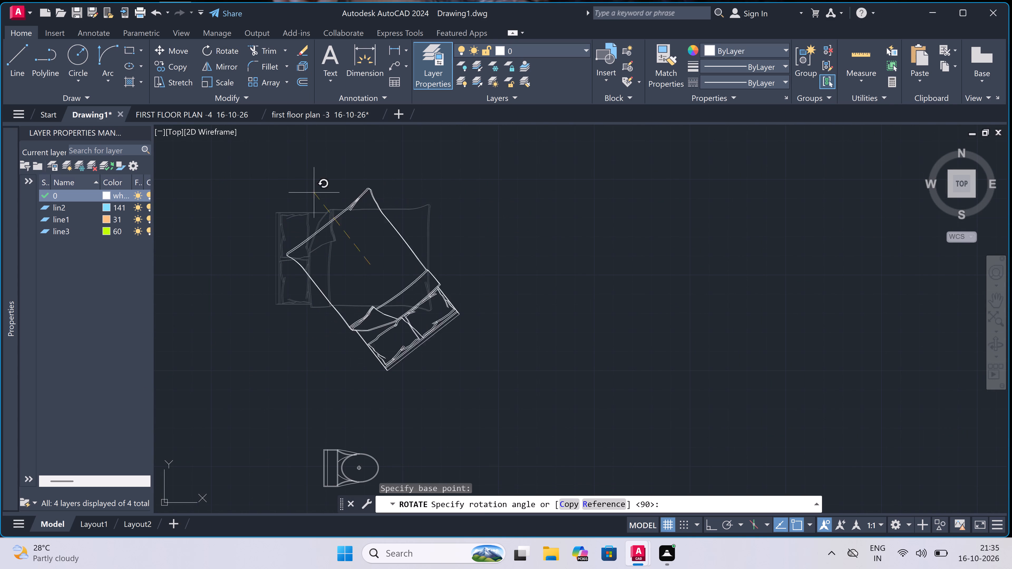
key(F8)
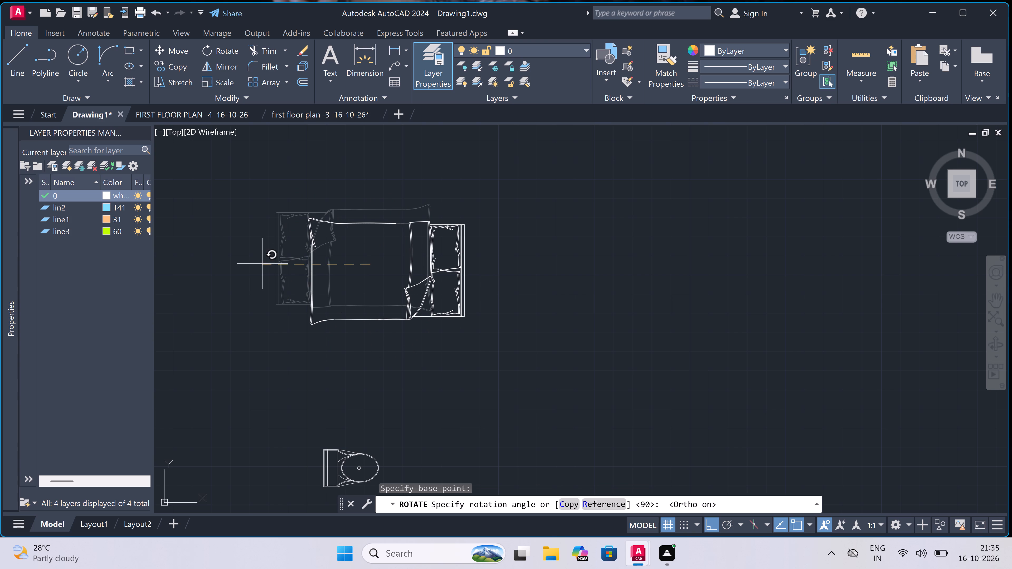
triple_click(253, 269)
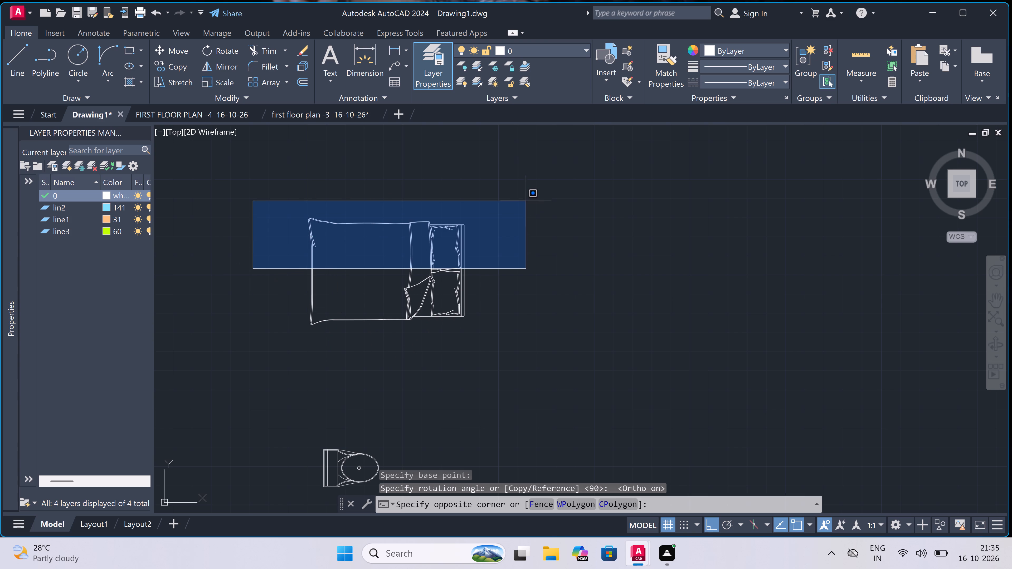
key(Escape)
With Ortho off, copy the rotated spare bed into the northeast apartment's BED ROOM 11'X10", headboard against the east window wall above the label.
click(517, 192)
click(280, 359)
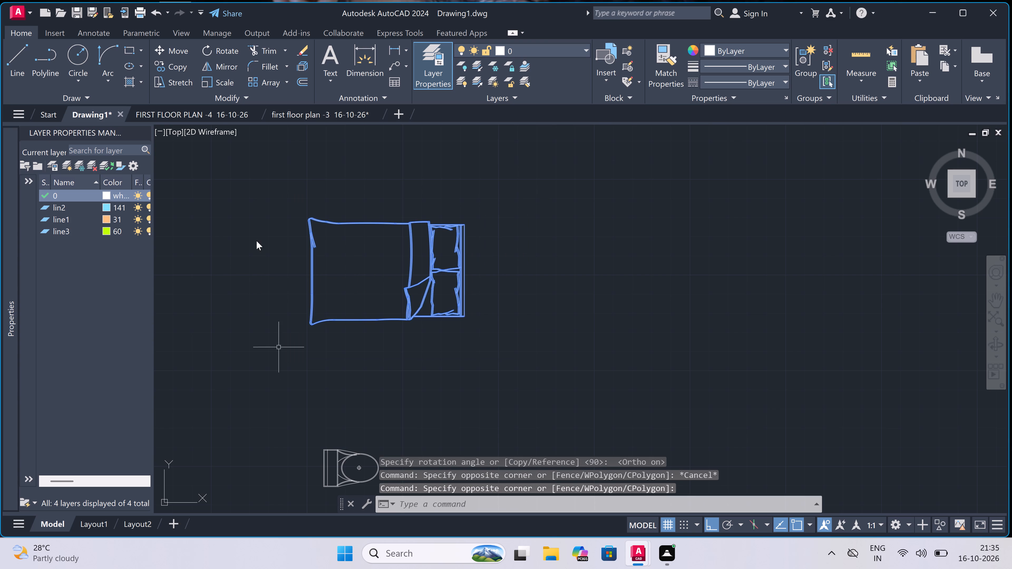
click(173, 59)
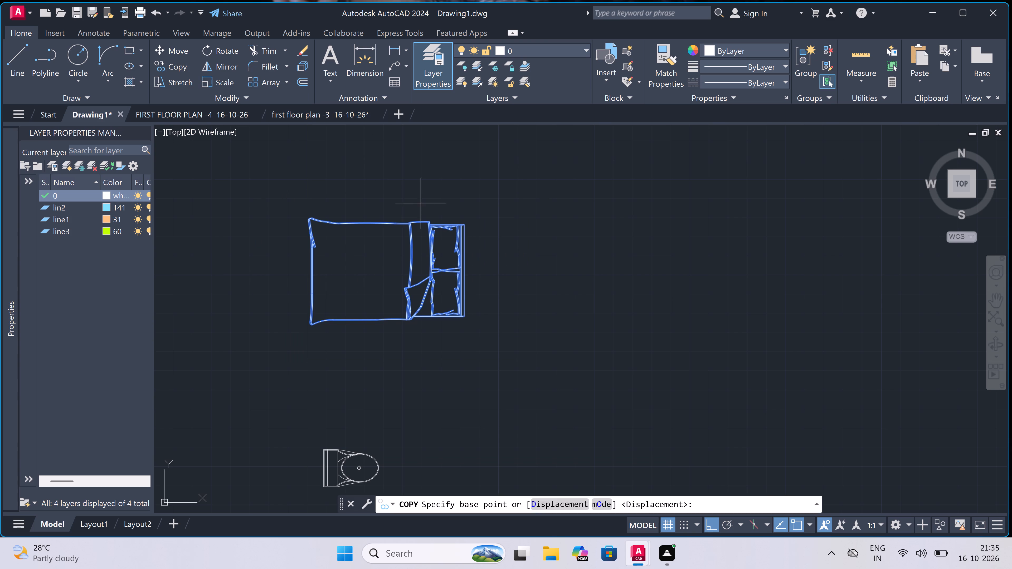
click(466, 272)
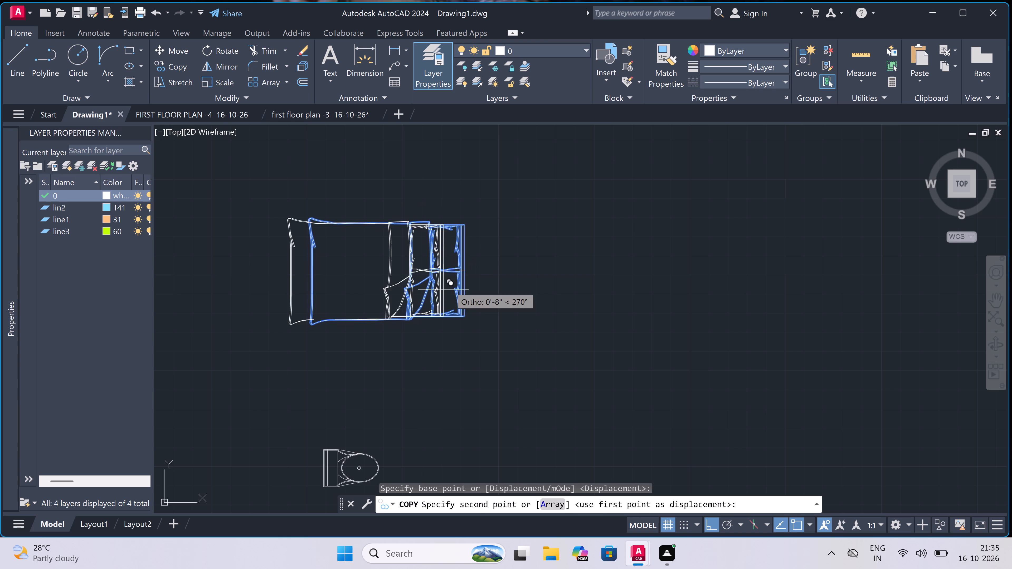
key(F8)
scroll(401, 311, down, 5)
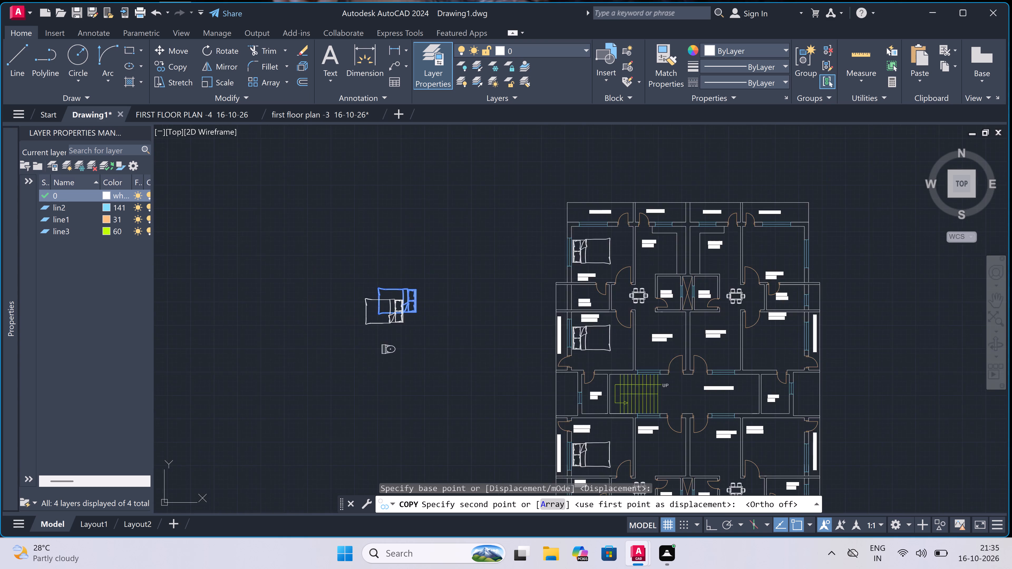
scroll(401, 310, down, 2)
scroll(489, 314, up, 1)
scroll(422, 300, up, 4)
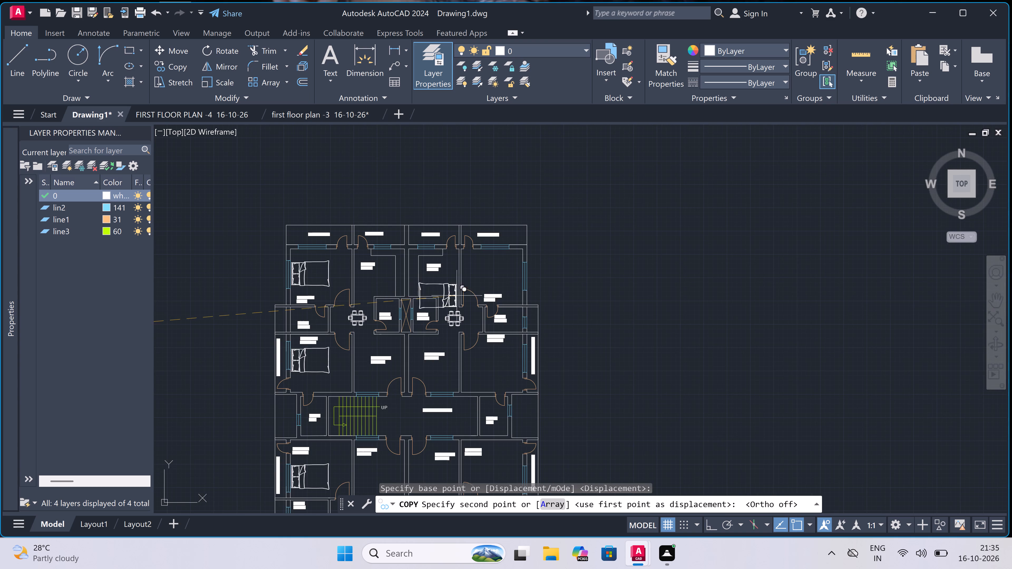
scroll(508, 279, up, 4)
scroll(562, 260, up, 2)
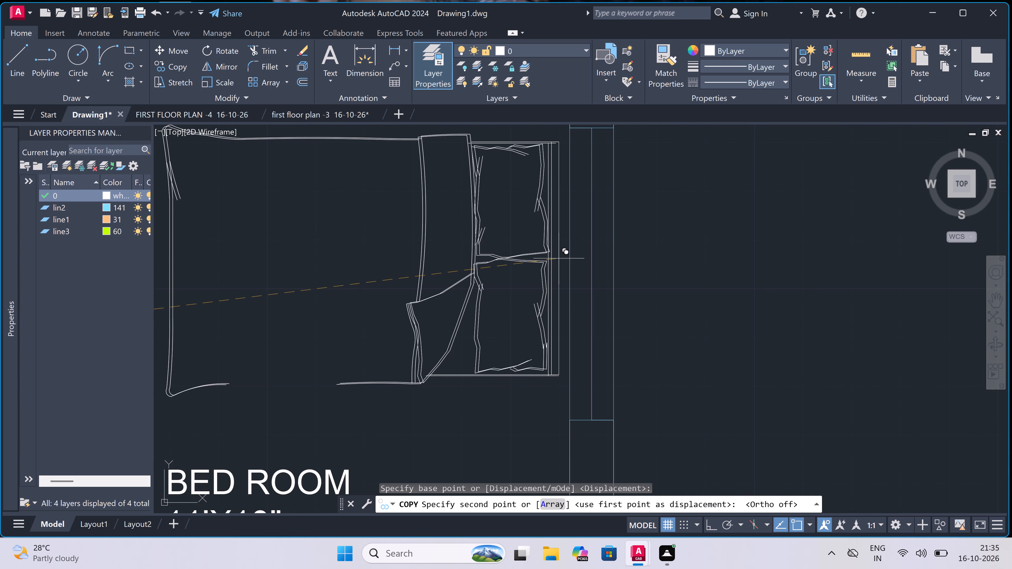
click(561, 247)
Place another bed copy in the northeast apartment's BED ROOM 10'X10'4.5", headboard against the east window wall beside the balcony.
scroll(535, 247, down, 4)
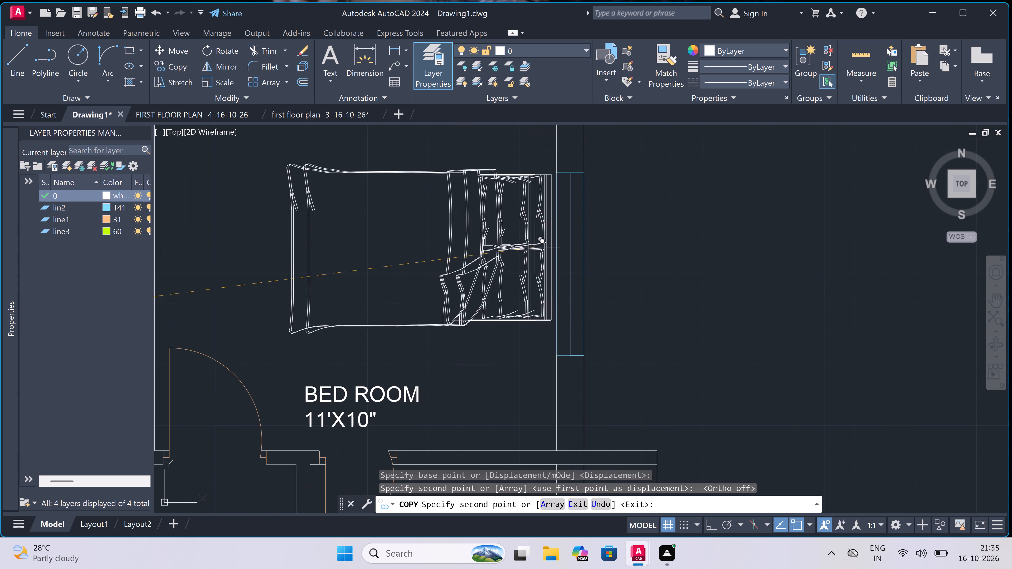
scroll(535, 247, down, 3)
scroll(527, 307, up, 4)
scroll(562, 269, up, 3)
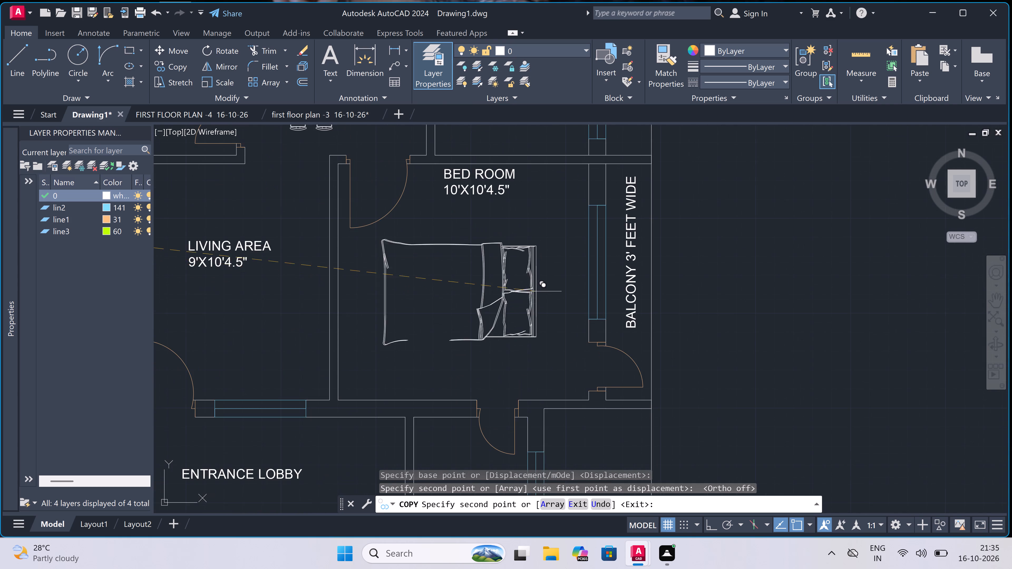
click(621, 250)
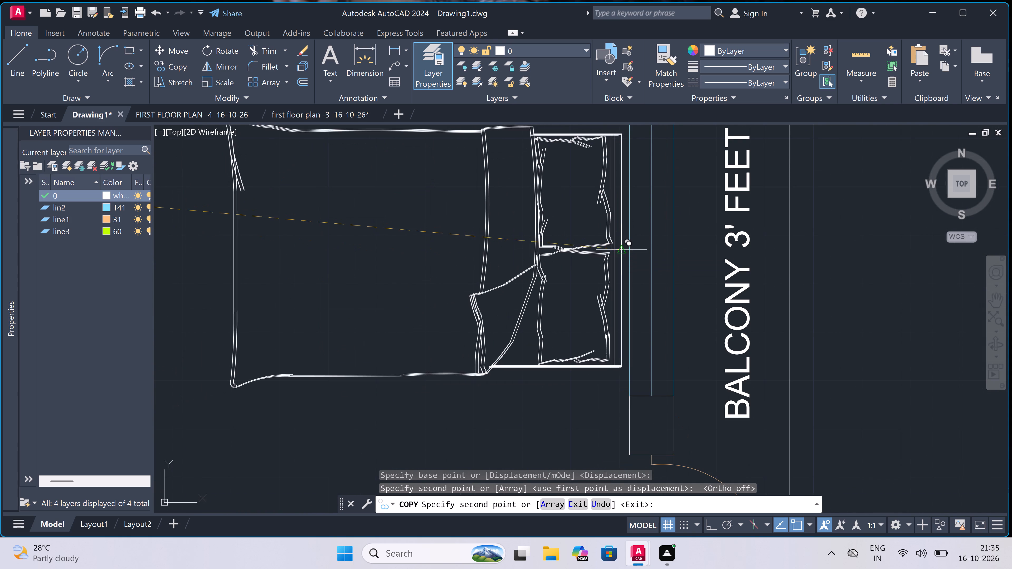
Place another bed copy in the southeast apartment's BEDROOM 10'X10'4.5", headboard against the east balcony wall below the label.
scroll(570, 249, down, 8)
scroll(572, 313, up, 4)
scroll(549, 223, up, 4)
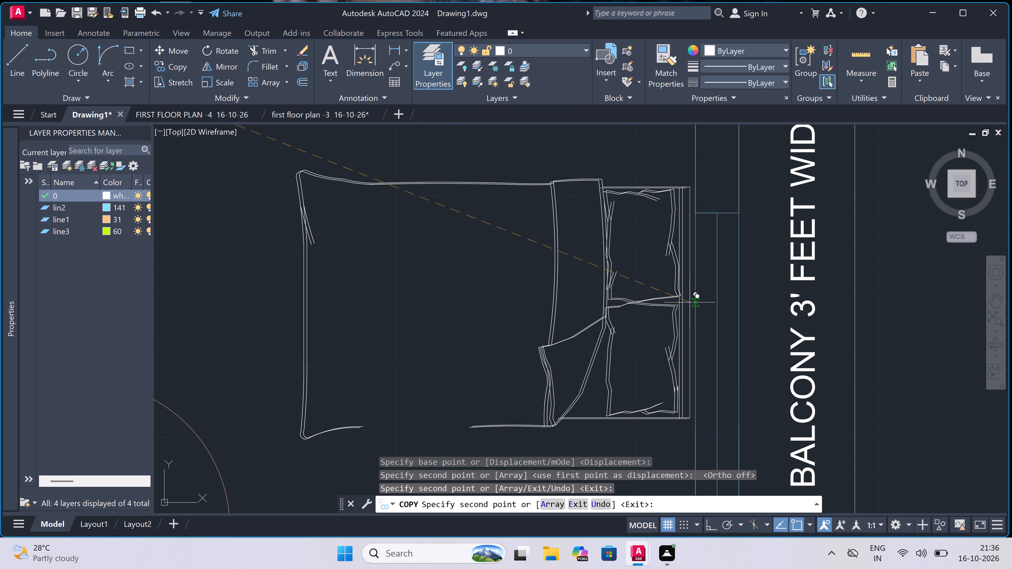
click(688, 303)
Place a last bed copy in the southeast apartment's BEDROOM 11'X10", headboard against the east window wall above the label, and end the copying.
scroll(640, 219, down, 9)
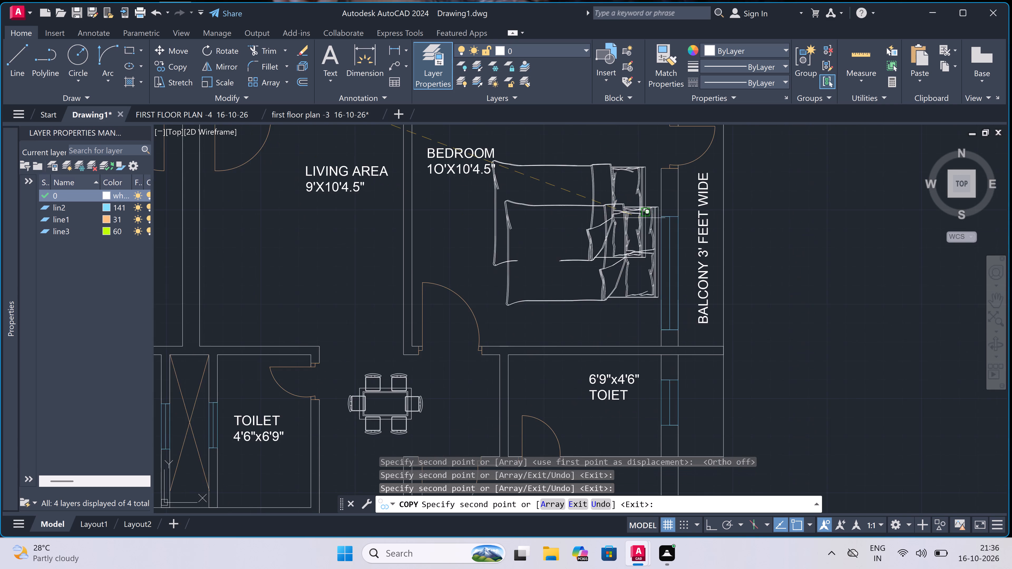
scroll(644, 322, up, 4)
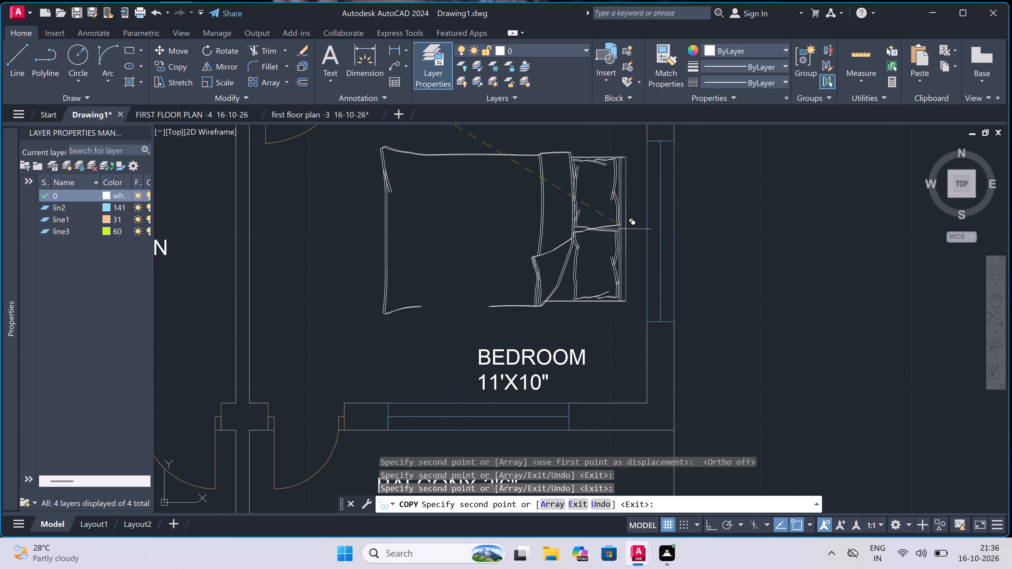
scroll(639, 216, up, 3)
click(655, 206)
scroll(551, 252, down, 9)
key(Escape)
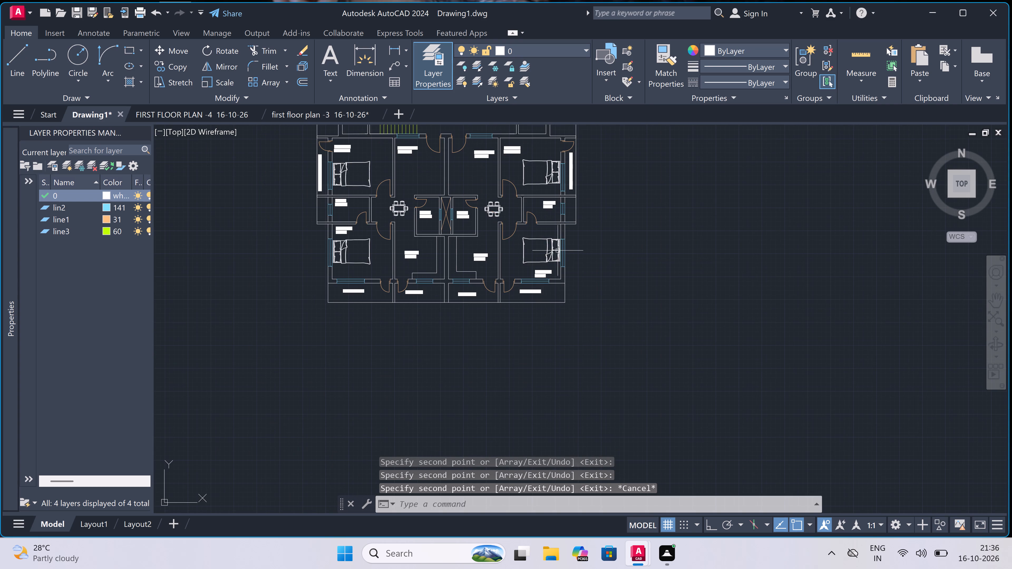
Delete the spare bed outside the plan, keeping the toilet fixture below it.
scroll(557, 251, down, 4)
scroll(530, 230, up, 3)
scroll(508, 210, down, 3)
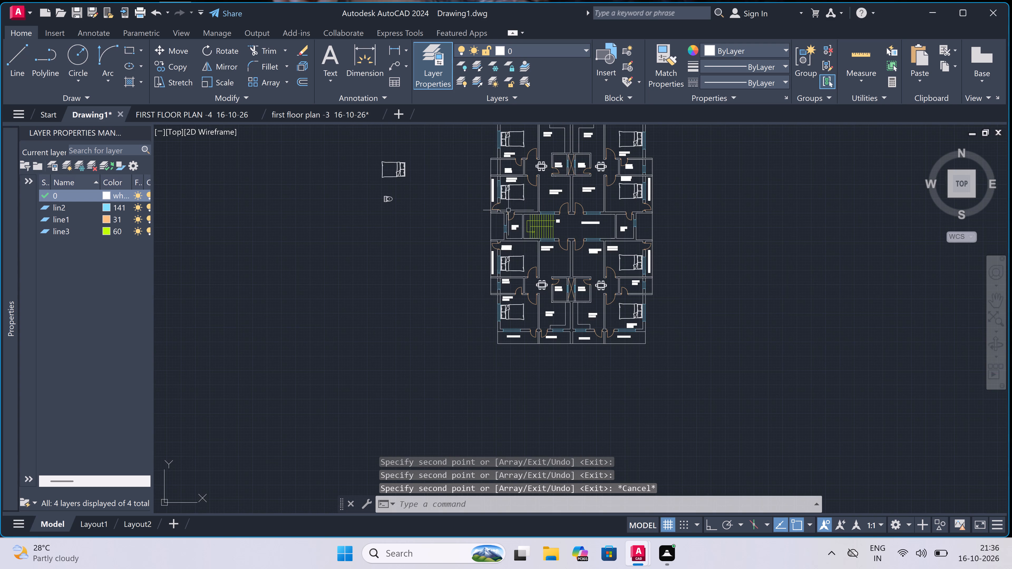
scroll(497, 201, up, 4)
click(465, 154)
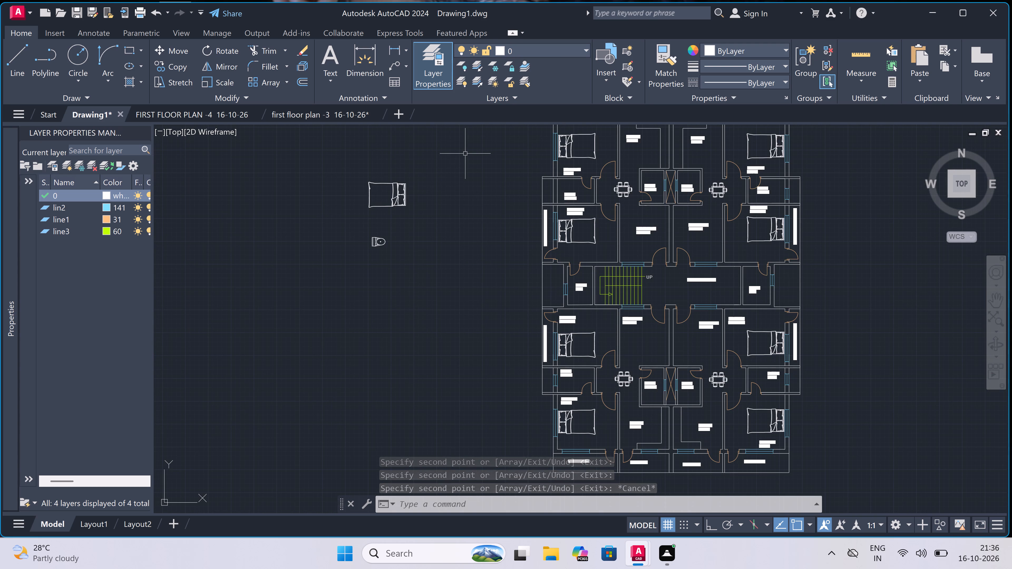
double_click(306, 227)
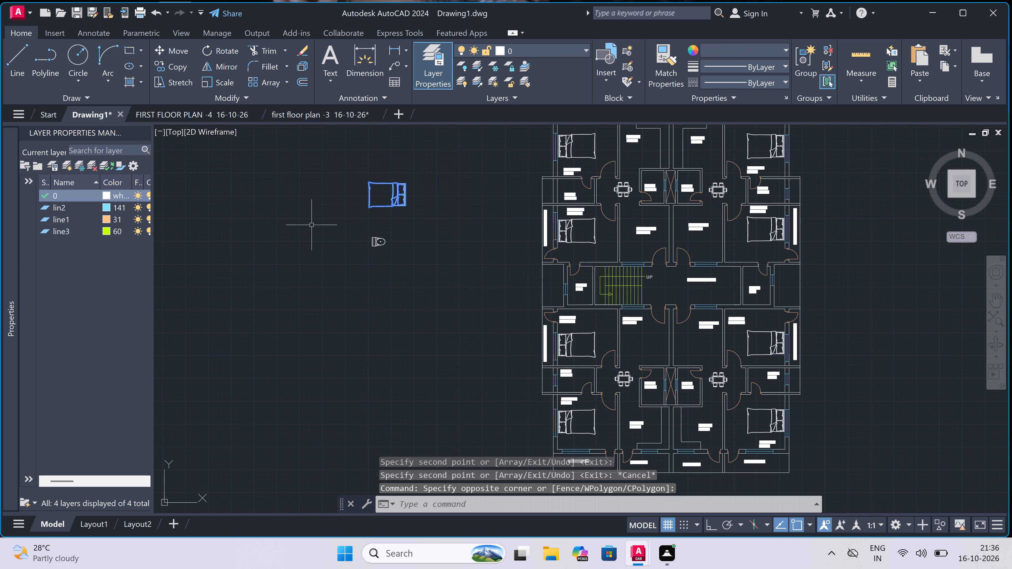
key(Delete)
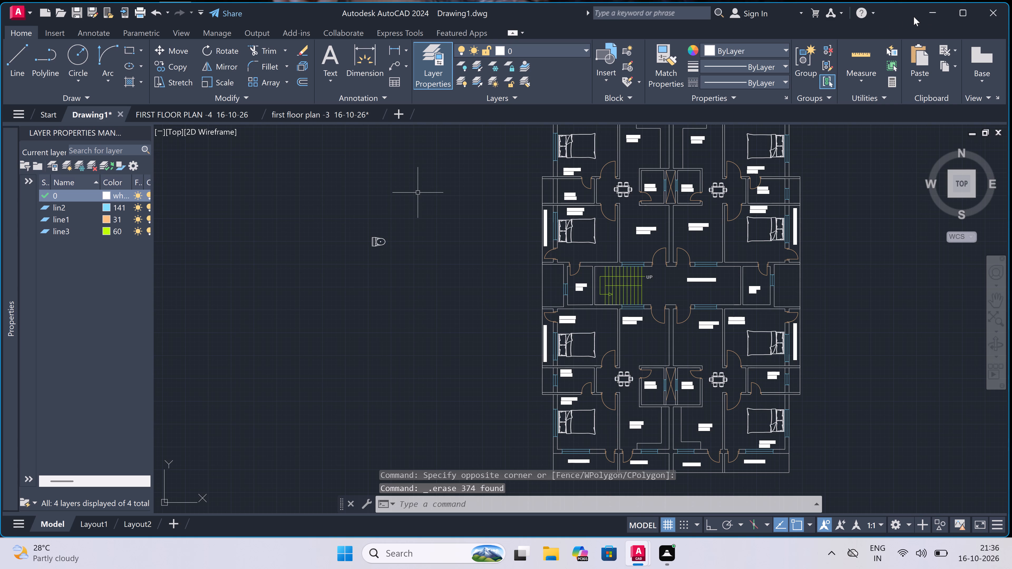
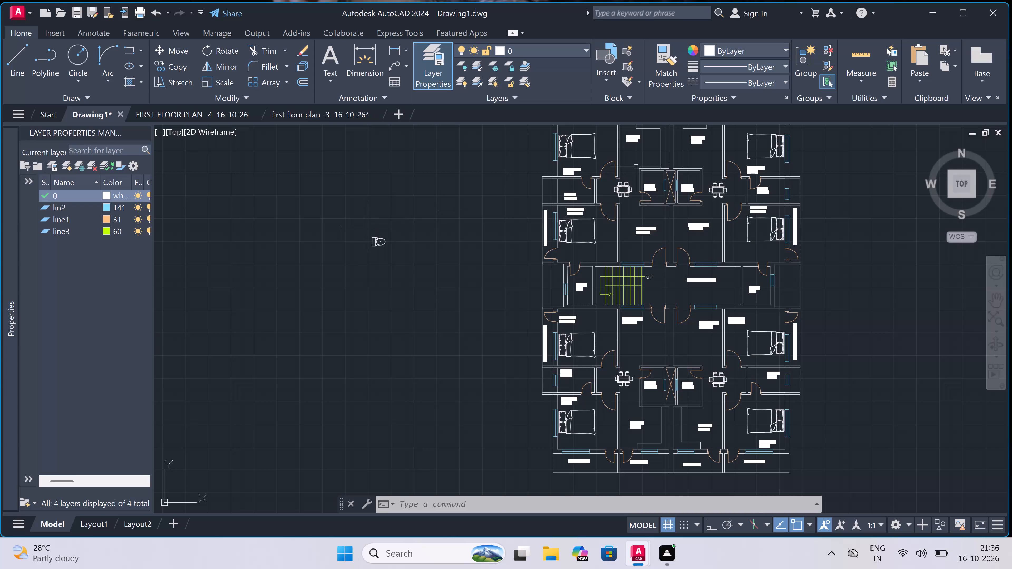
On layer lin2, draw the window's upper end line across the west wall of the northwest apartment's TOILET 6'9"x4'6".
scroll(555, 181, up, 3)
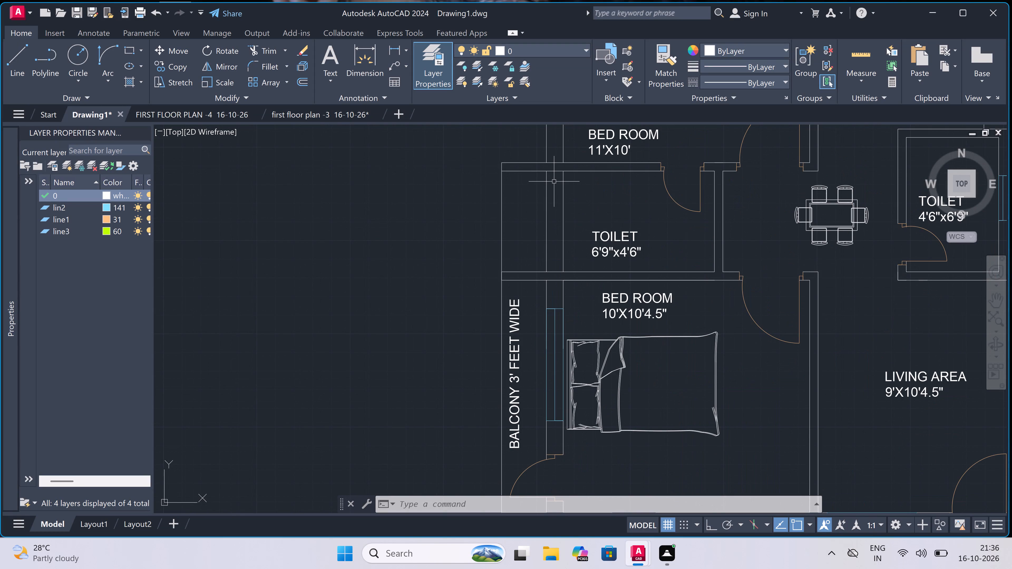
key(l)
key(space)
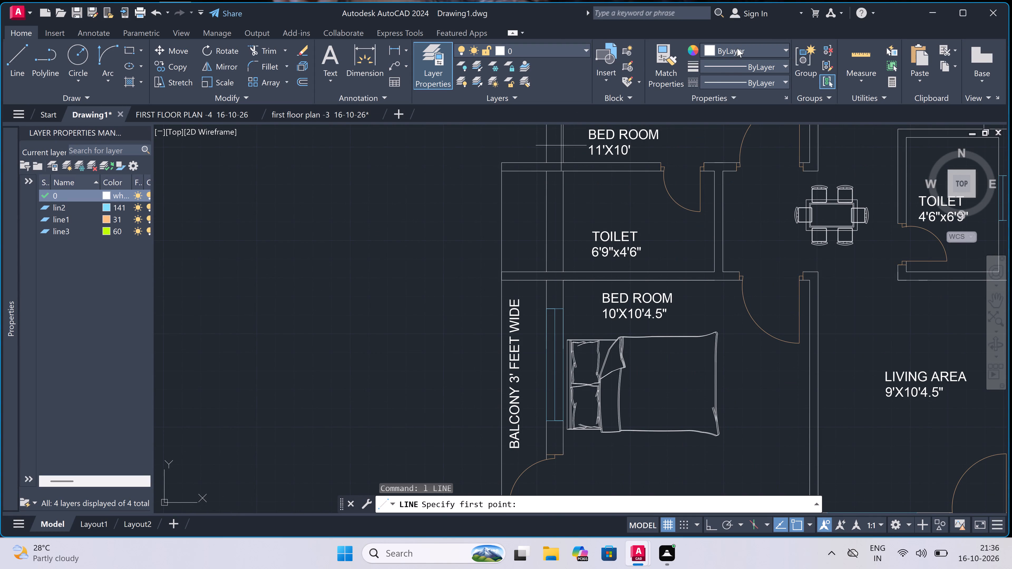
click(737, 48)
double_click(570, 51)
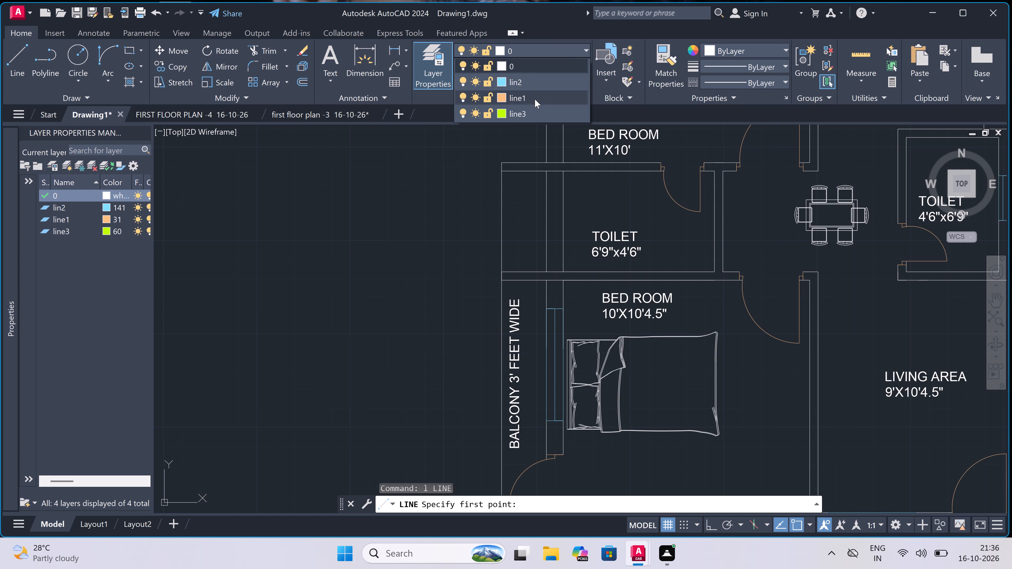
double_click(541, 72)
click(551, 47)
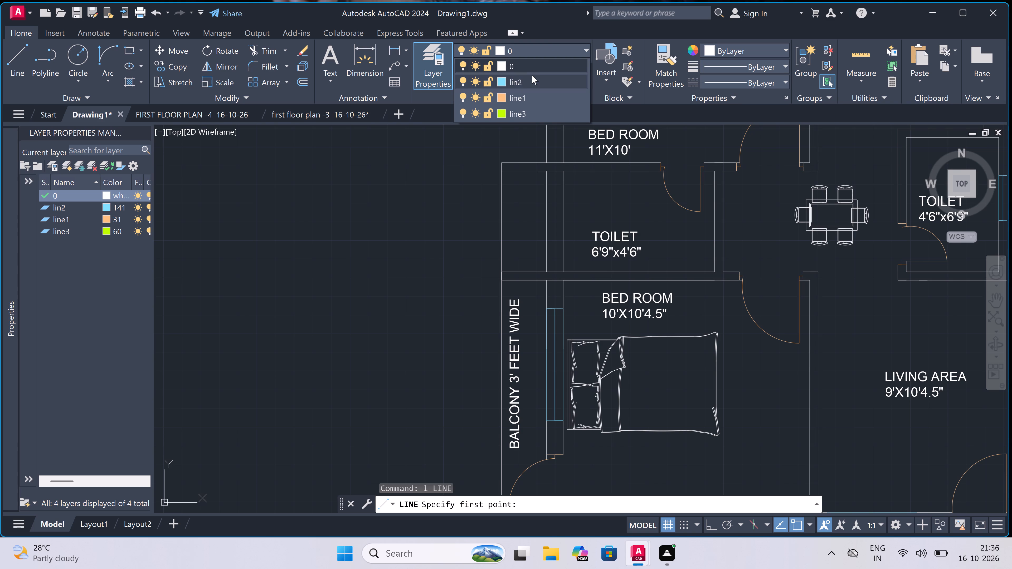
click(532, 77)
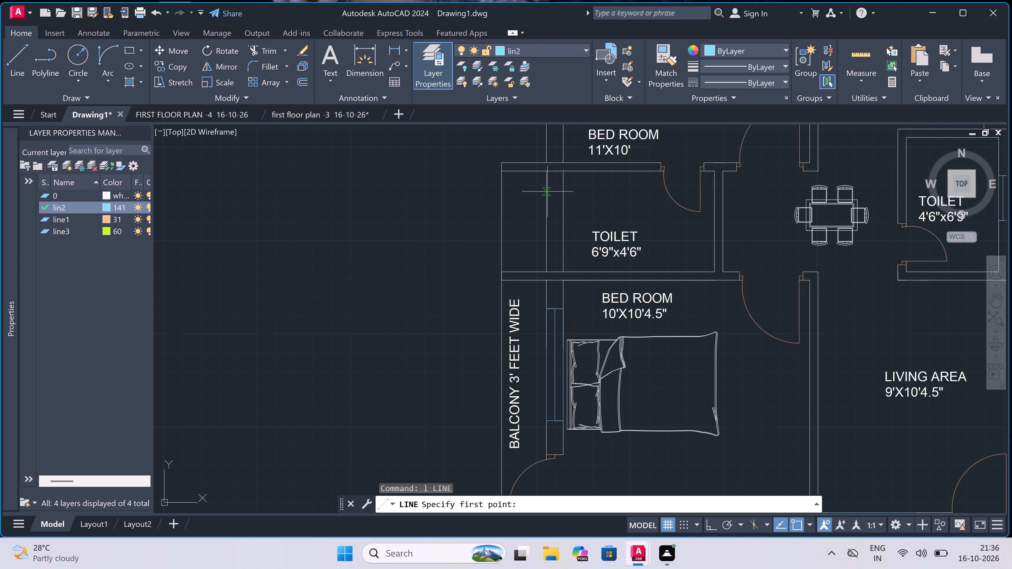
click(547, 192)
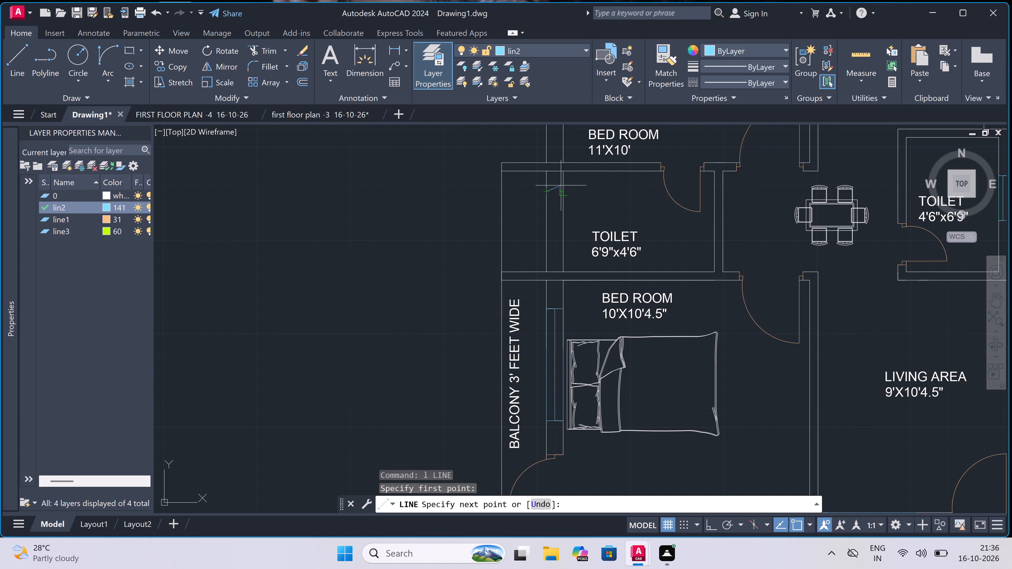
key(F8)
scroll(561, 187, up, 2)
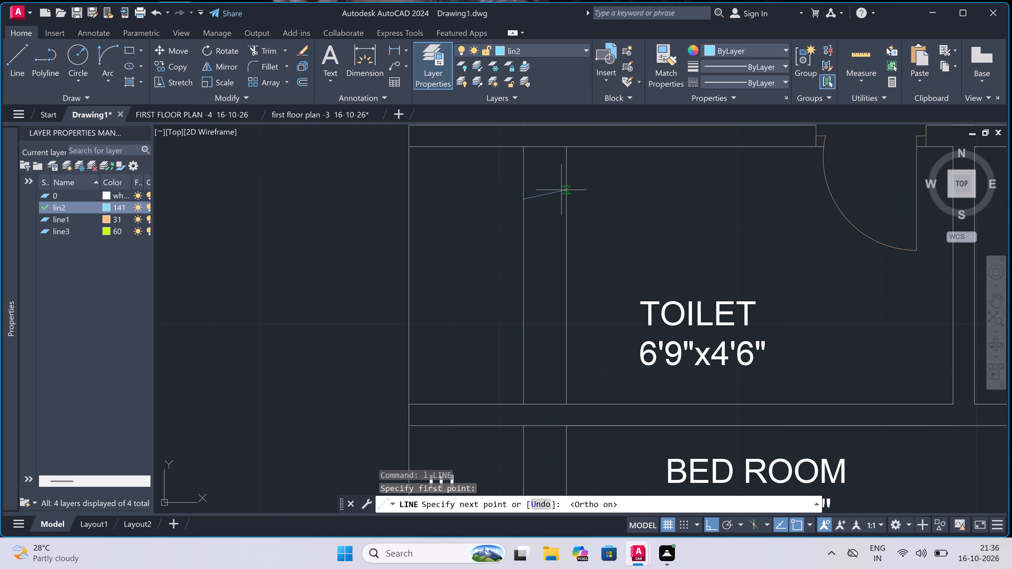
double_click(567, 203)
Draw the window's 2' centre line down from the end line's midpoint and close its lower end across the wall.
click(543, 198)
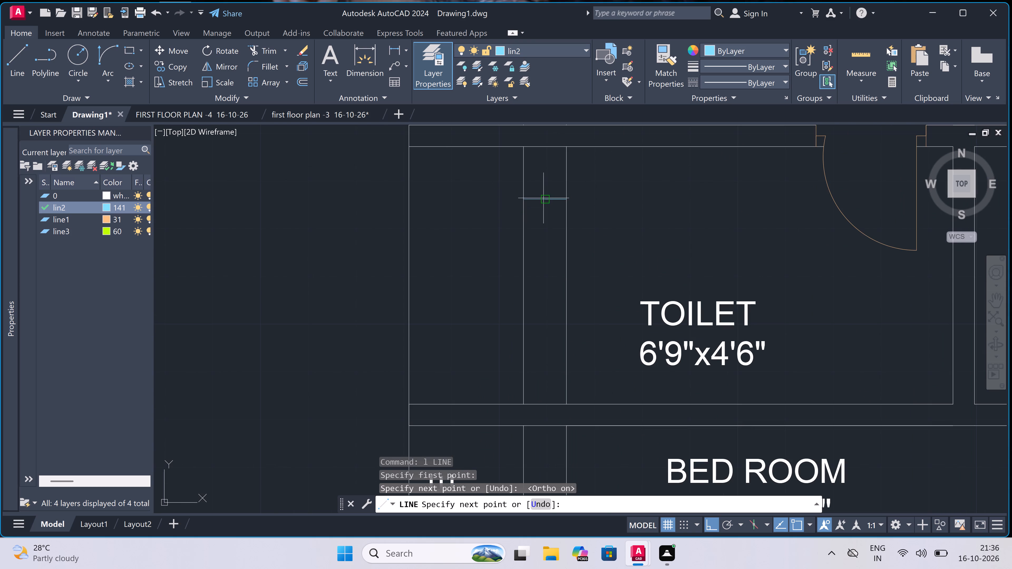
key(3)
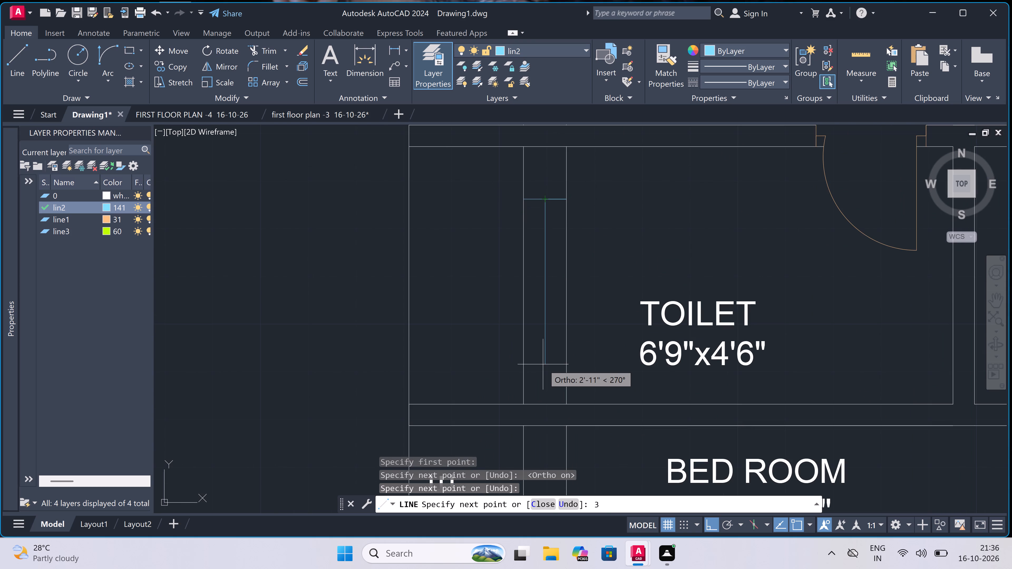
key(BackSpace)
key(2)
text(')
key(space)
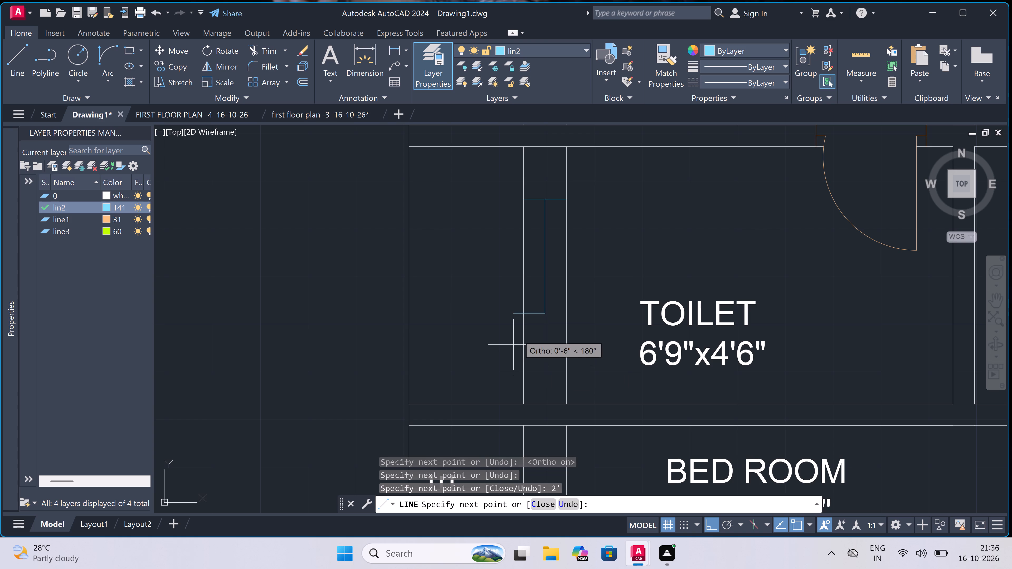
double_click(524, 316)
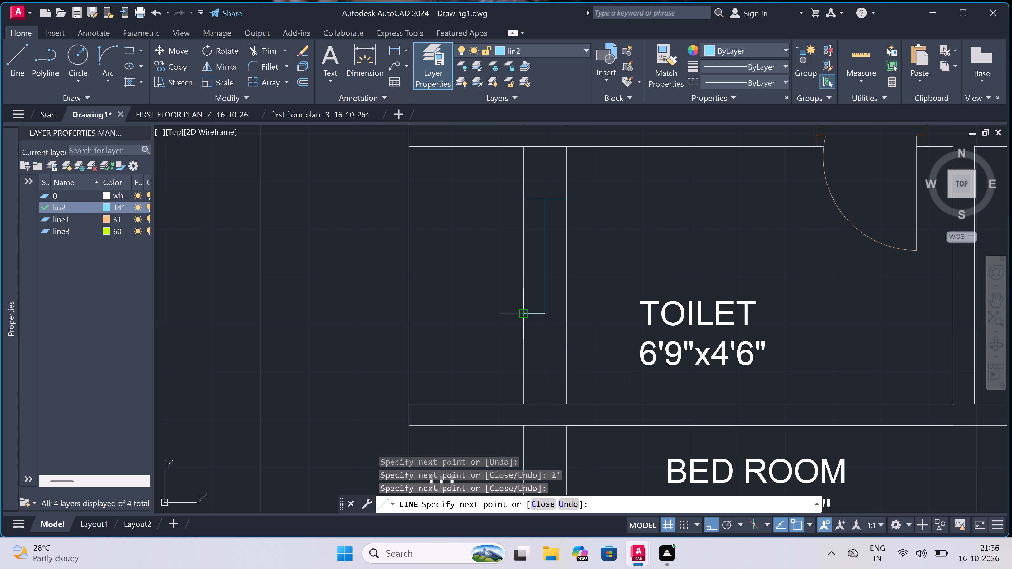
double_click(565, 312)
key(Escape)
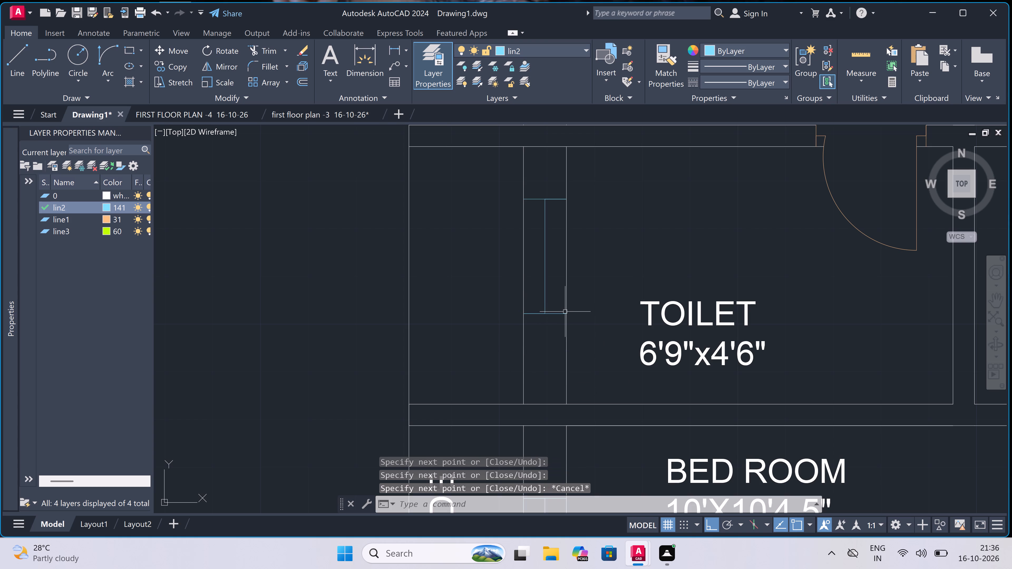
Trim both west wall lines between the two end lines of the new toilet window.
text(tr)
key(space)
double_click(559, 277)
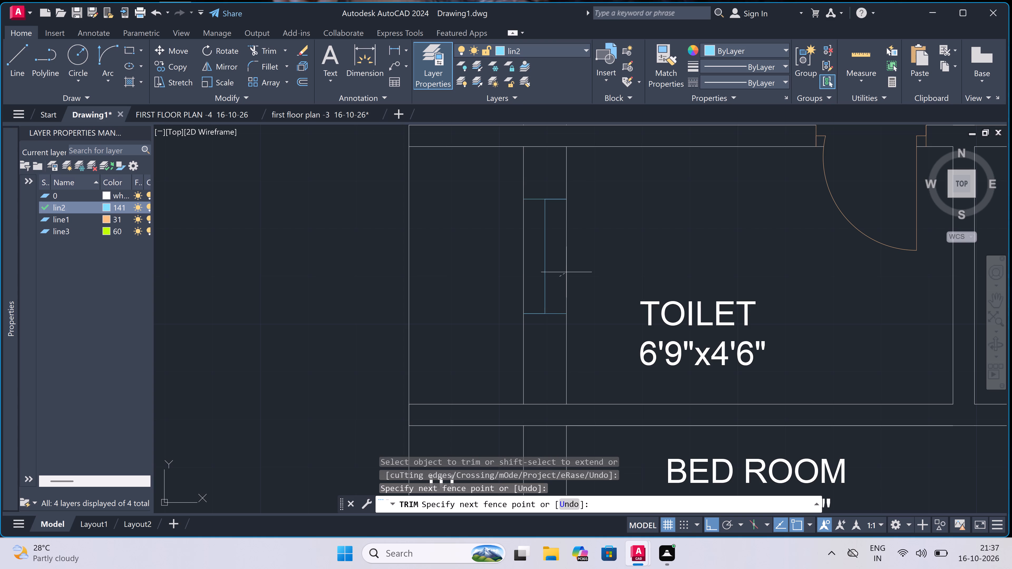
click(575, 264)
click(532, 266)
double_click(463, 284)
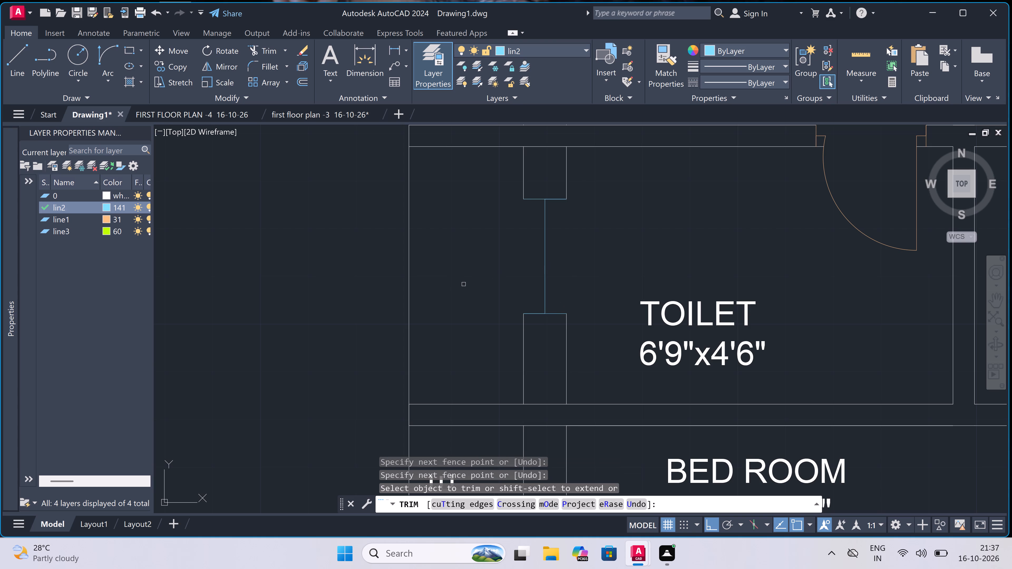
key(Escape)
Draw the window's outer and inner face lines on layer lin2 between its two end lines.
key(l)
key(space)
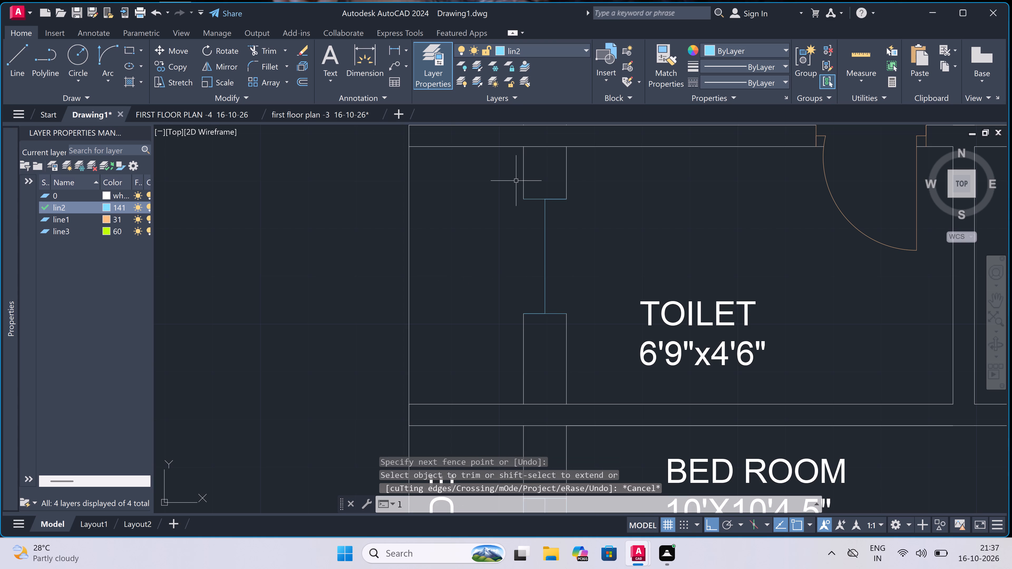
double_click(520, 197)
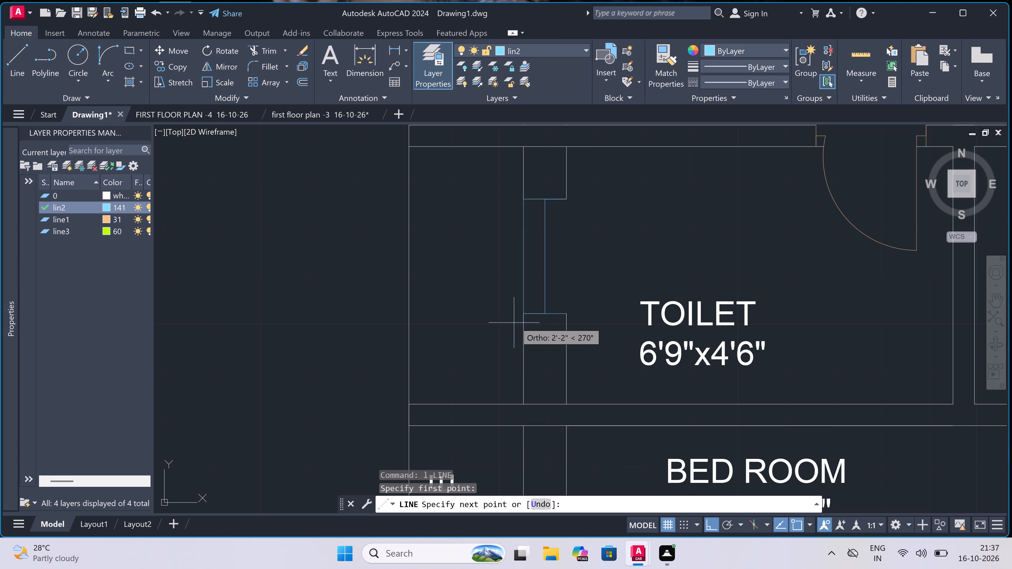
click(521, 312)
key(Escape)
key(space)
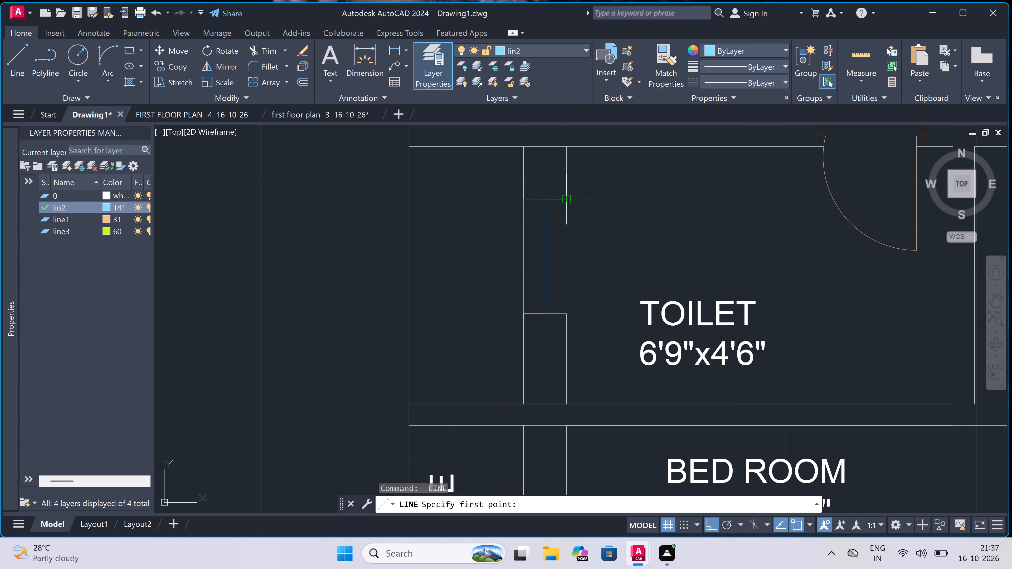
double_click(565, 202)
click(569, 314)
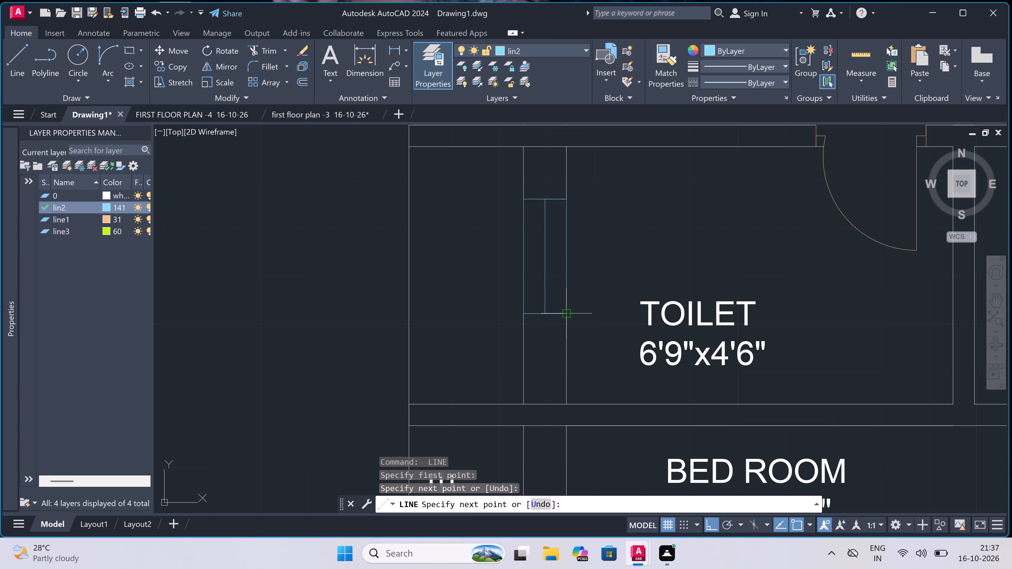
key(Escape)
Trim the partition lines crossing the west wall above and below the northwest apartment's TOILET 6'9"x4'6".
key(t)
key(r)
key(space)
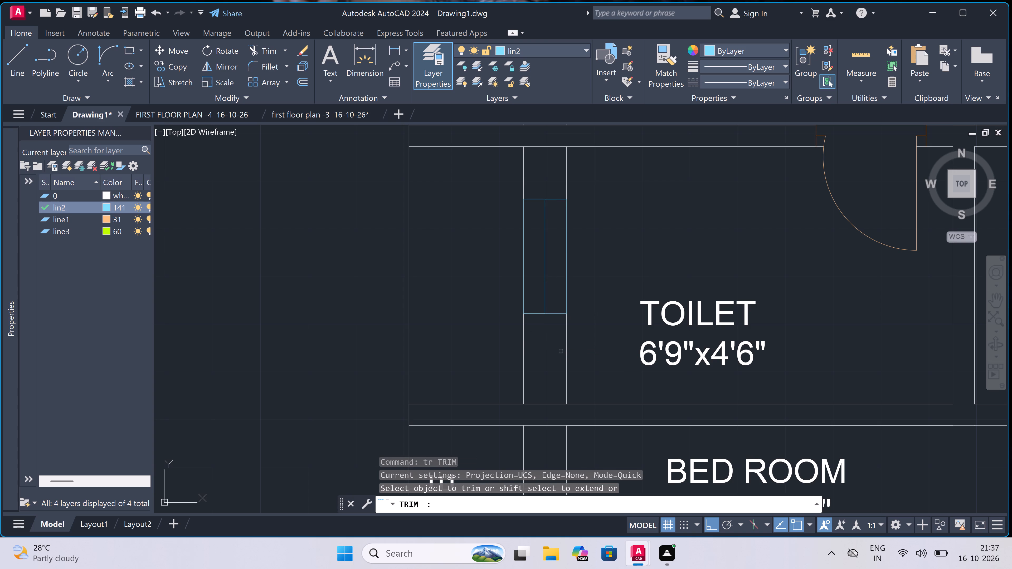
scroll(549, 352, down, 2)
click(549, 353)
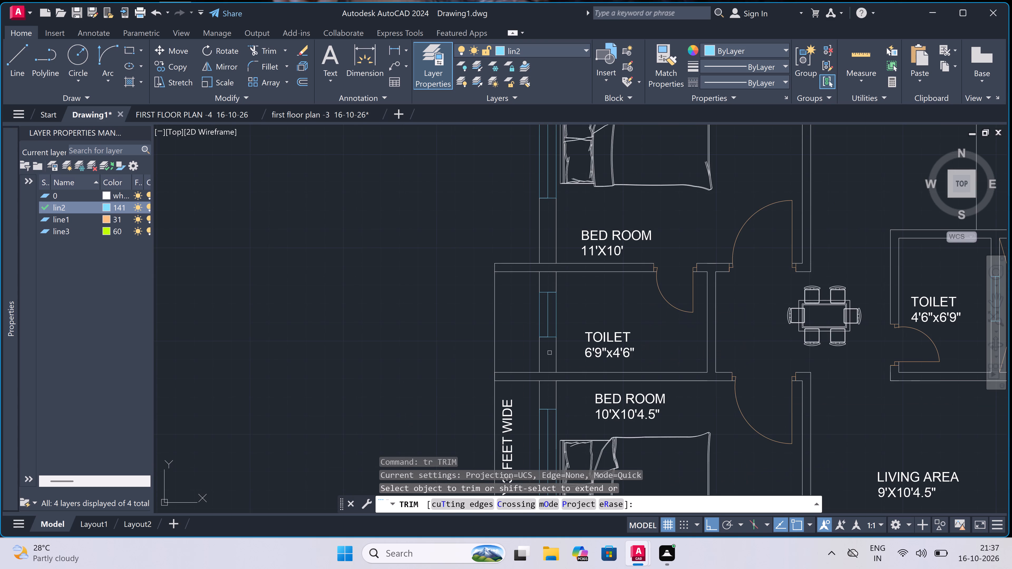
click(547, 398)
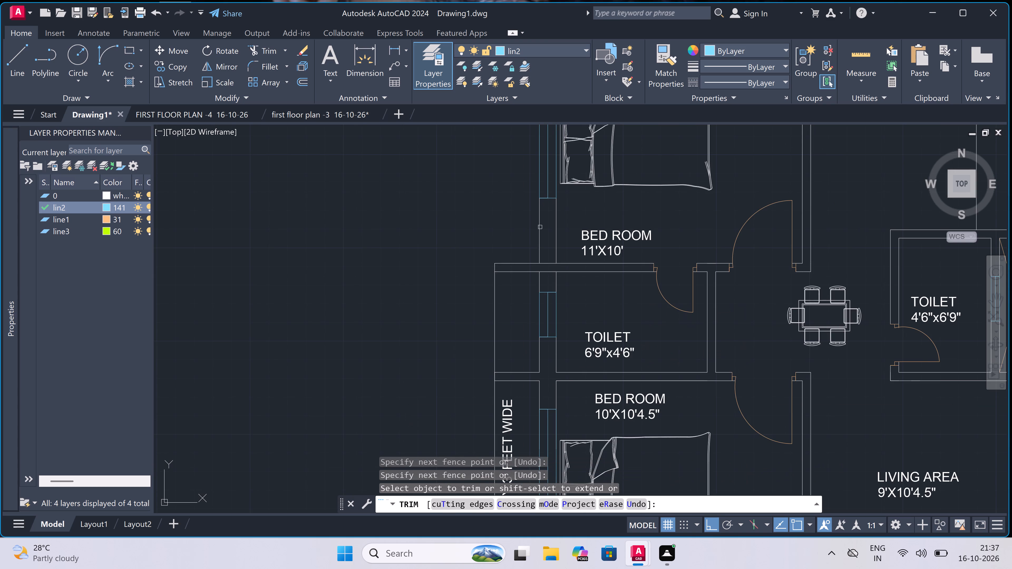
click(547, 273)
click(548, 256)
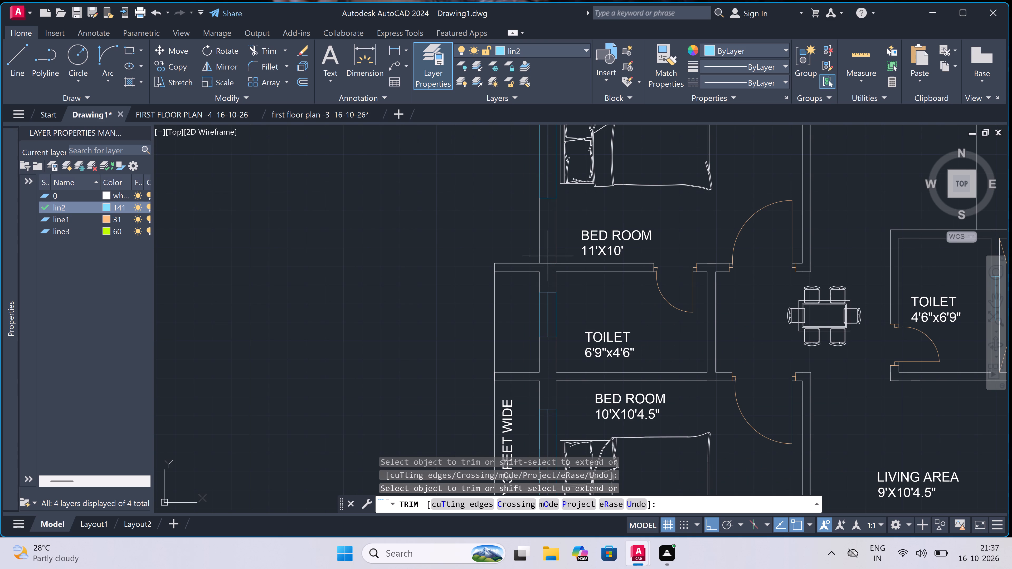
click(548, 273)
Trim the partition lines crossing the west wall below and above the southwest apartment's TOILET 6'9"x4'6".
scroll(547, 245, down, 4)
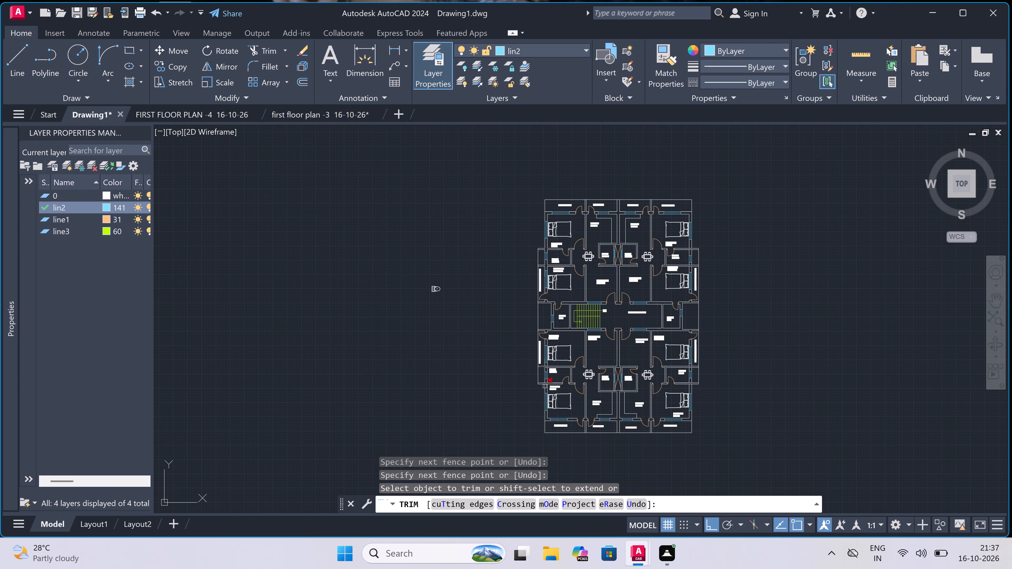
scroll(552, 385, up, 4)
scroll(524, 405, up, 2)
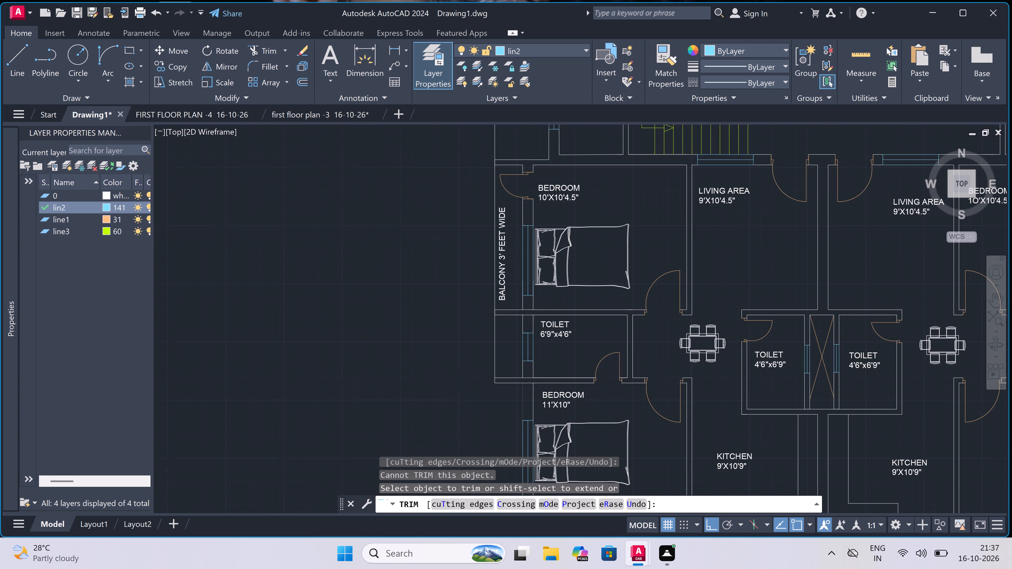
double_click(529, 386)
click(532, 321)
scroll(532, 321, down, 3)
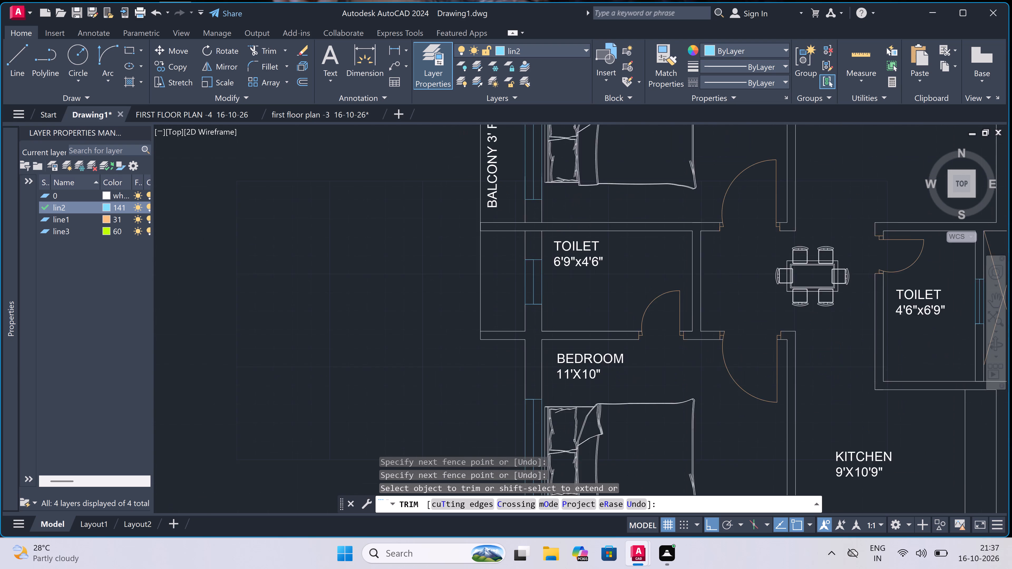
scroll(532, 297, up, 3)
click(532, 275)
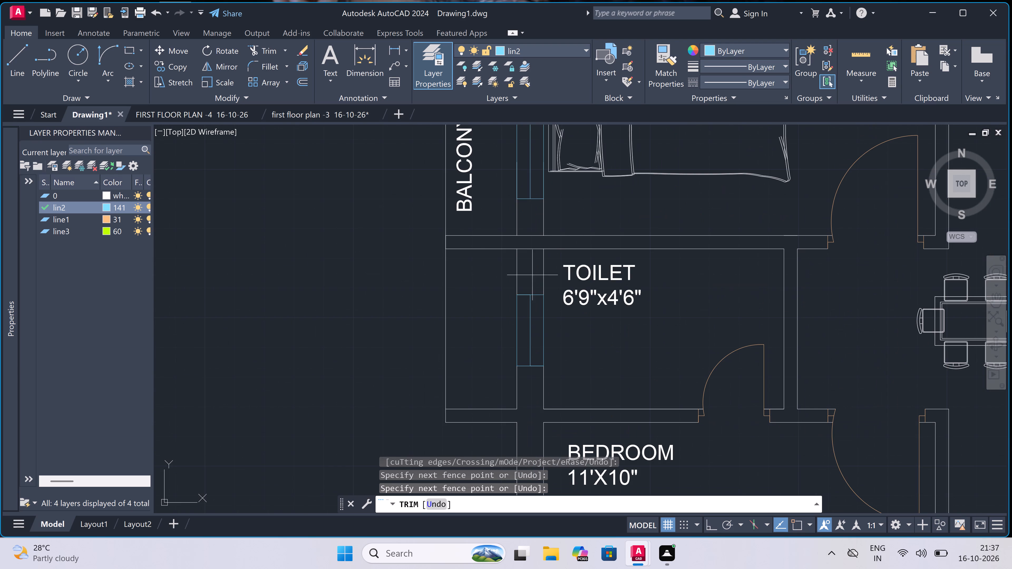
click(533, 227)
Trim the partition lines crossing the east wall below and above the southeast apartment's 6'9"x4'6" toilet.
scroll(532, 227, down, 4)
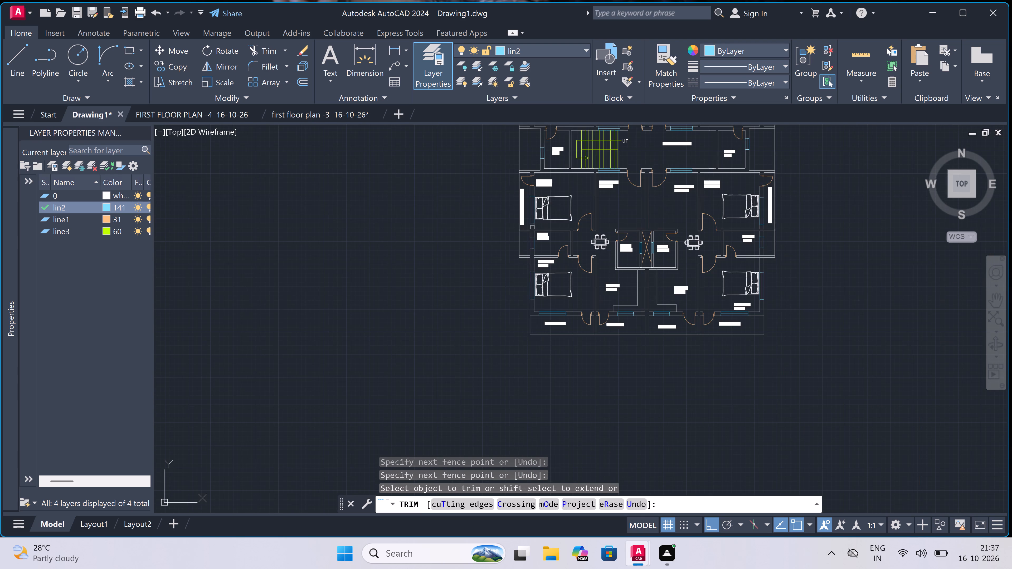
scroll(597, 352, down, 2)
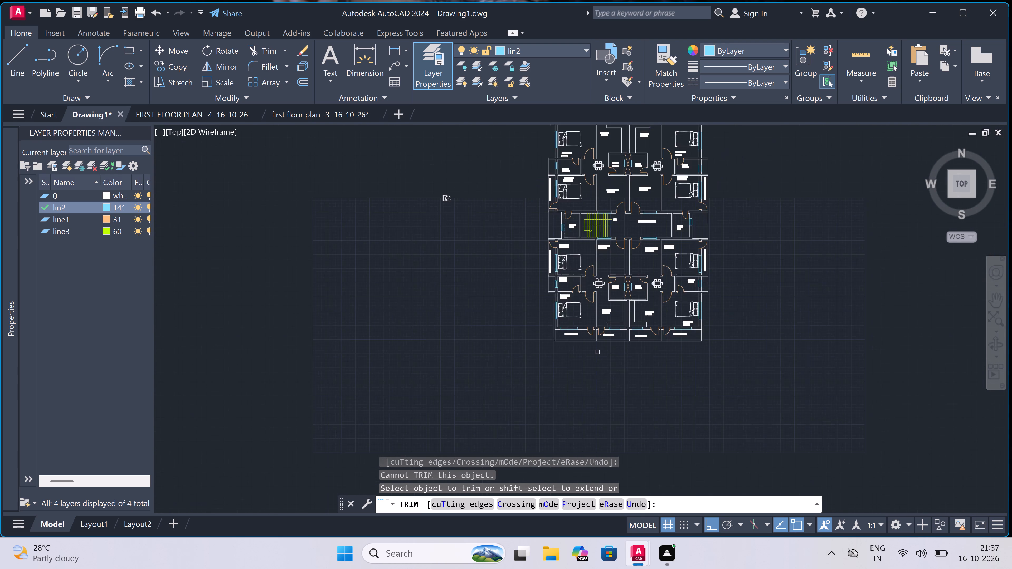
scroll(661, 320, up, 3)
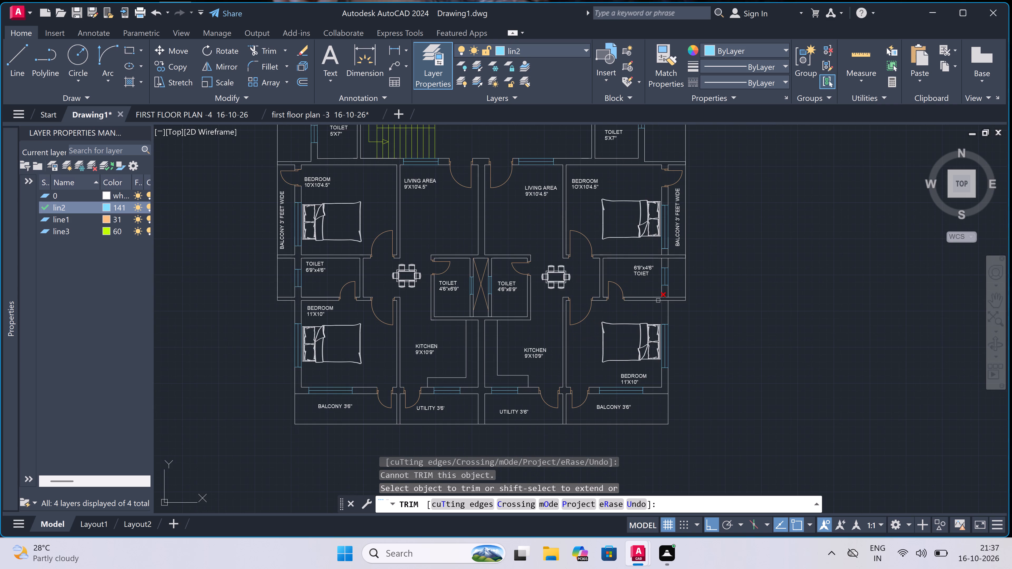
scroll(673, 303, up, 3)
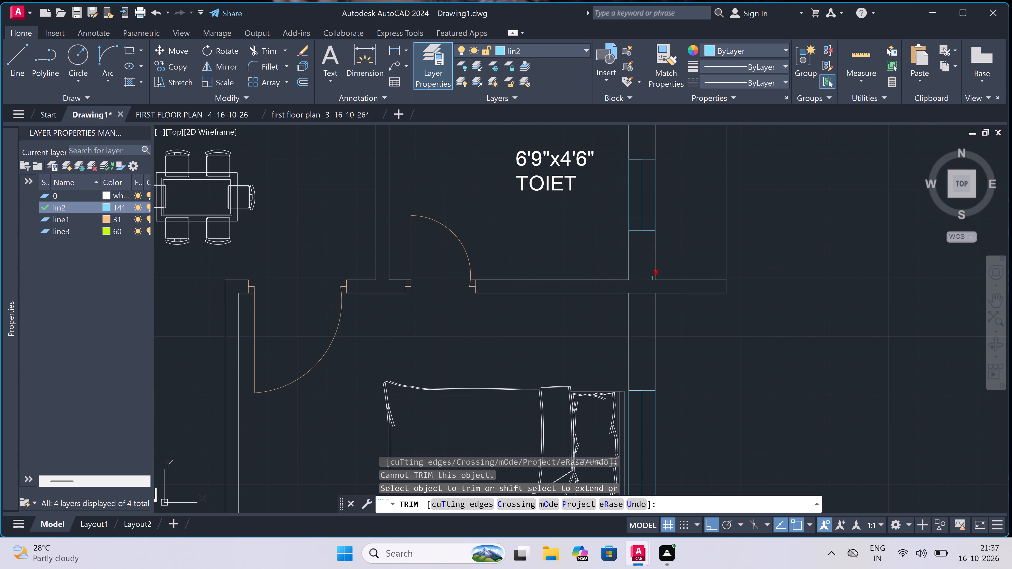
click(641, 274)
click(647, 305)
scroll(646, 305, down, 4)
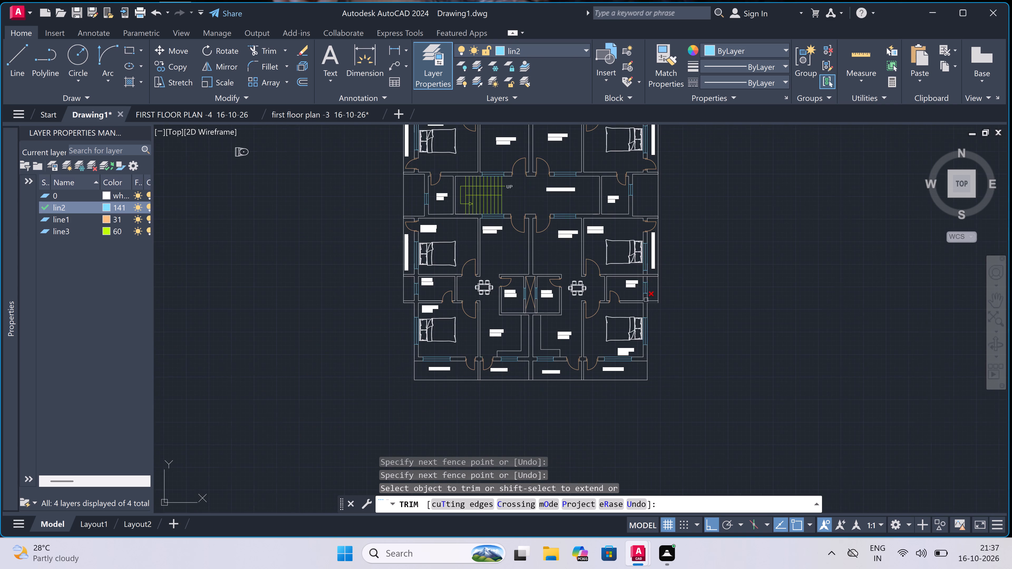
scroll(639, 260, up, 3)
scroll(671, 297, up, 2)
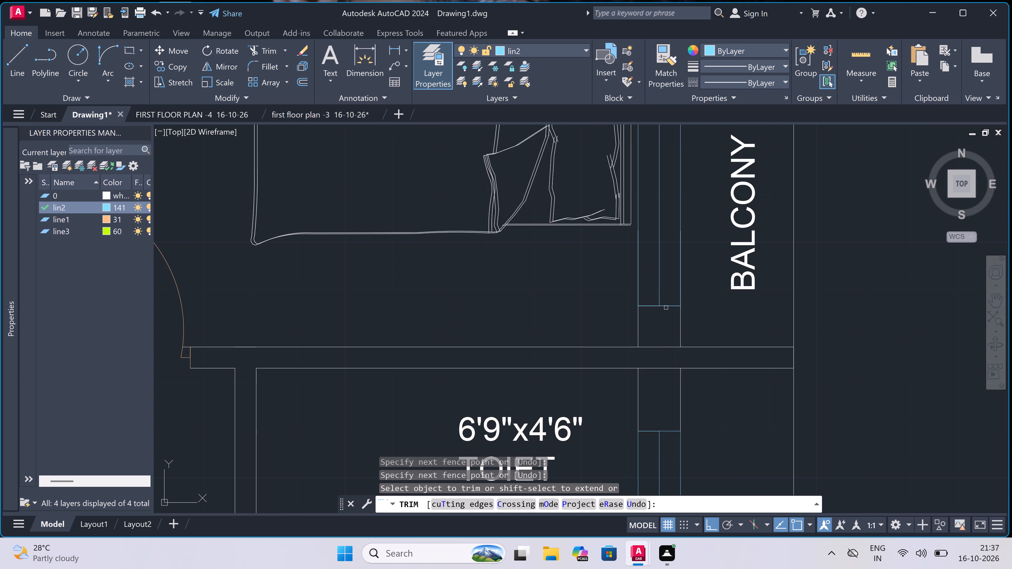
click(665, 324)
click(660, 375)
scroll(660, 375, down, 4)
scroll(643, 291, down, 2)
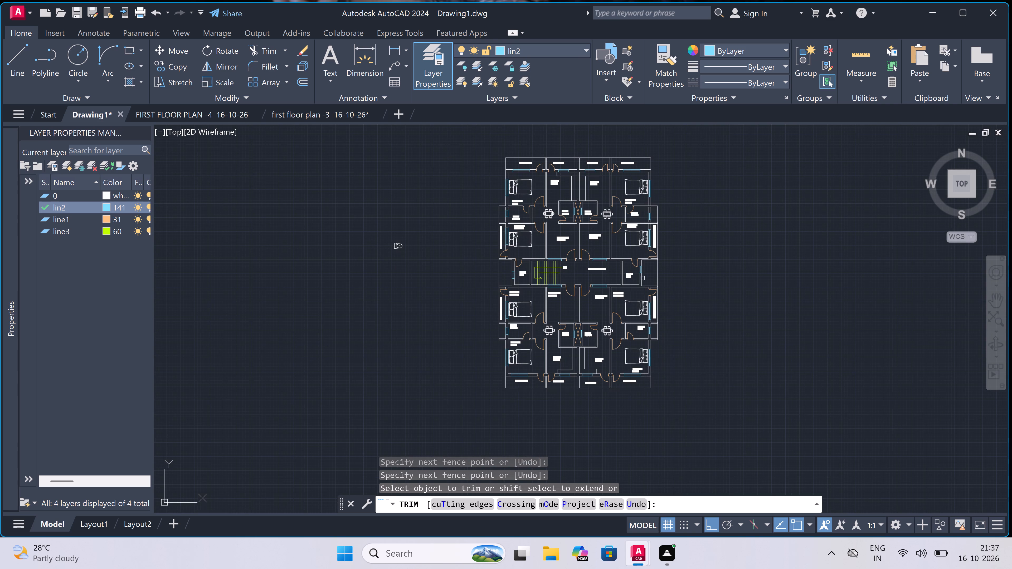
Trim the partition lines crossing the east wall below and above the northeast apartment's TOILET 6'9"x4'6".
scroll(638, 254, up, 1)
scroll(638, 254, down, 3)
scroll(635, 235, up, 4)
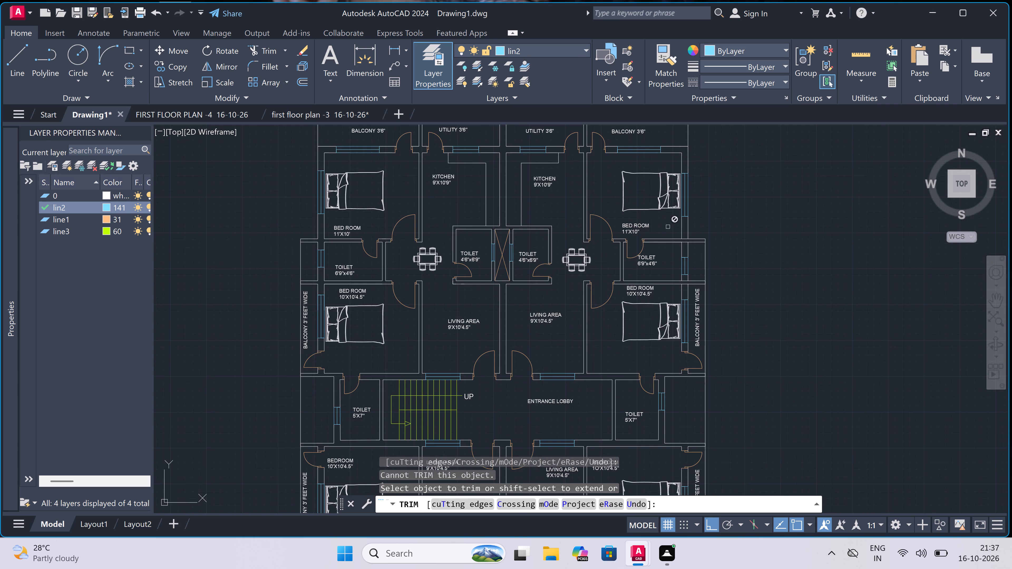
scroll(692, 284, up, 3)
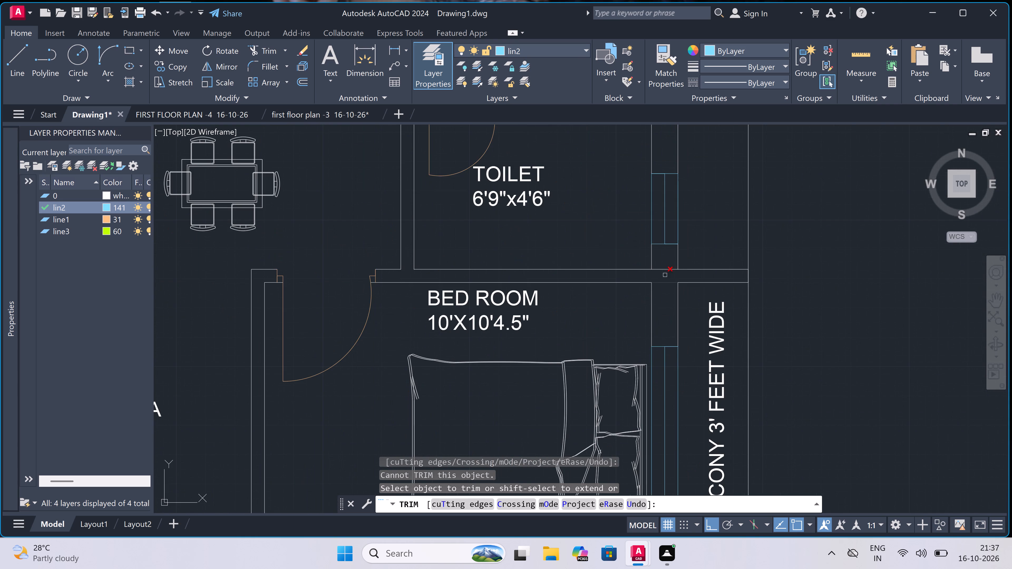
click(668, 264)
click(667, 295)
scroll(668, 293, down, 3)
scroll(624, 290, down, 2)
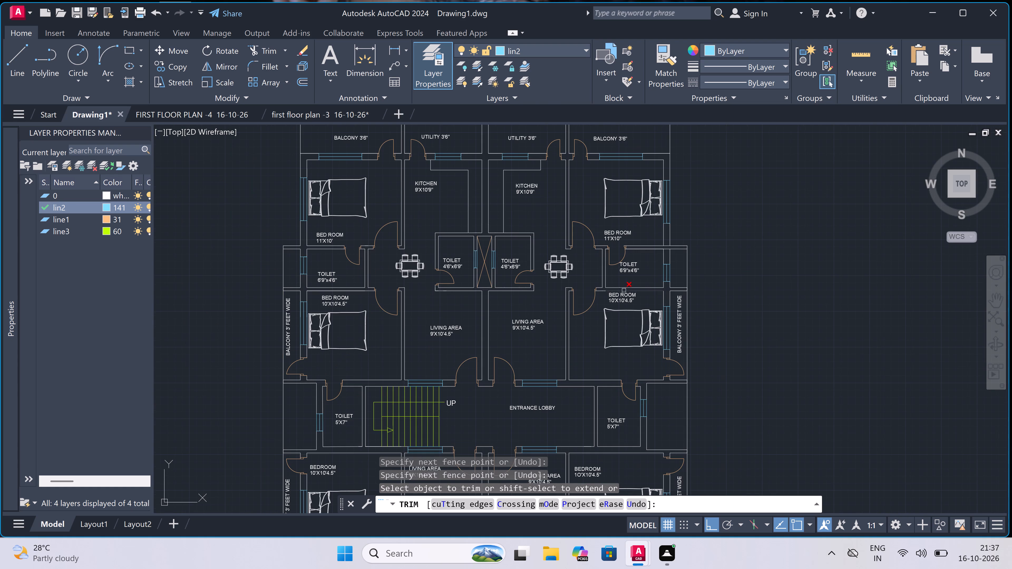
scroll(634, 275, up, 4)
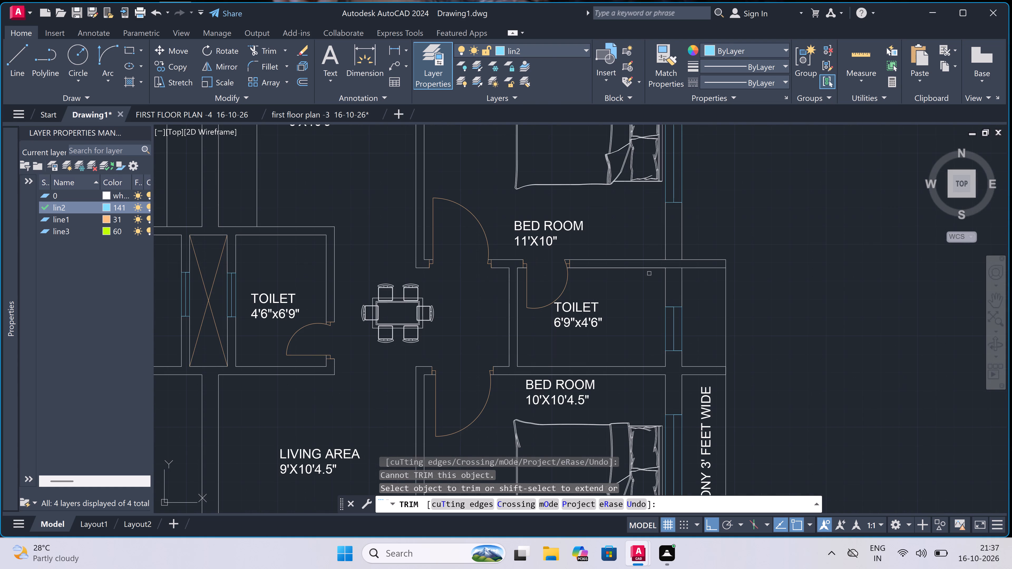
scroll(669, 256, up, 1)
click(673, 246)
click(677, 283)
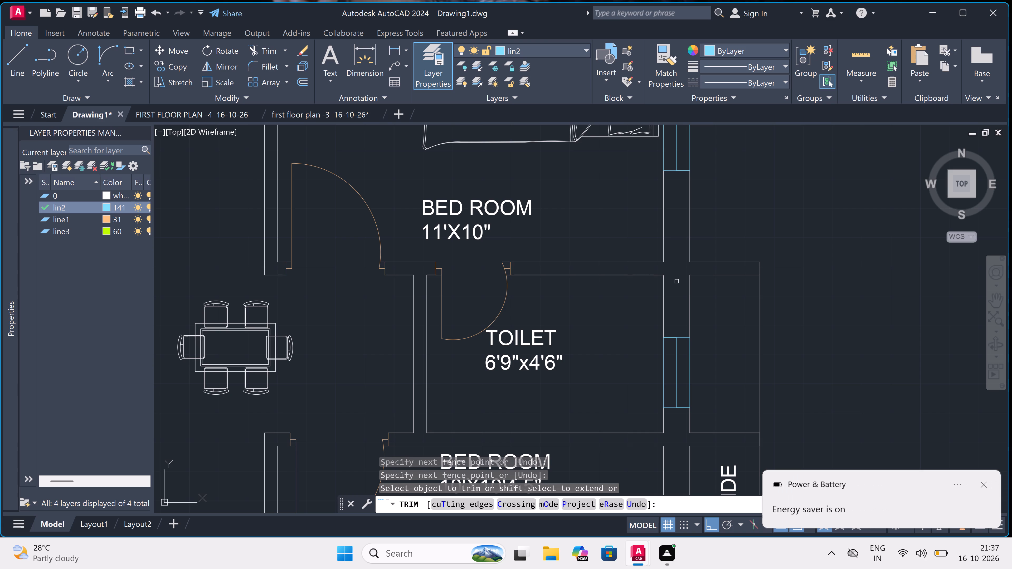
key(Escape)
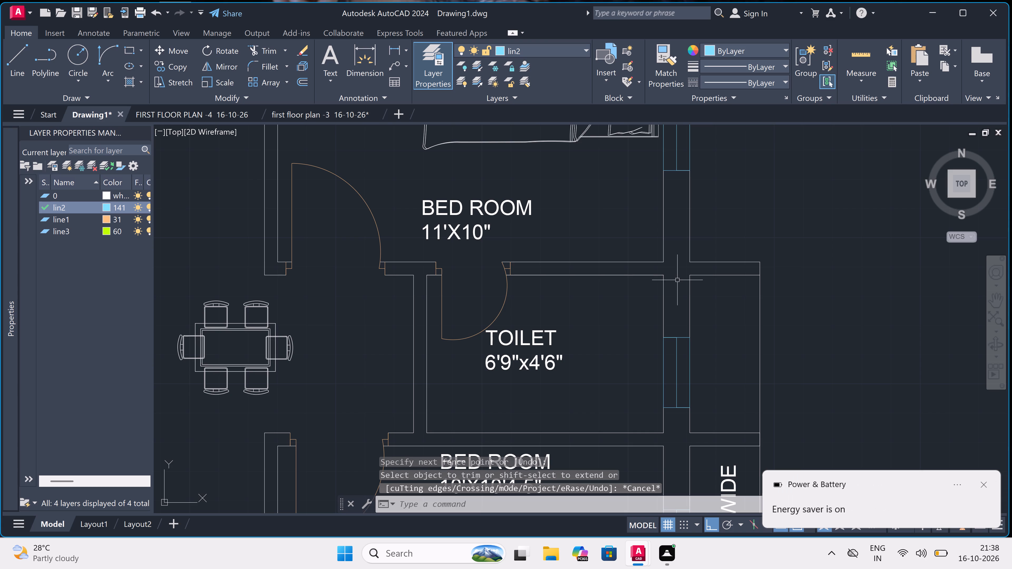
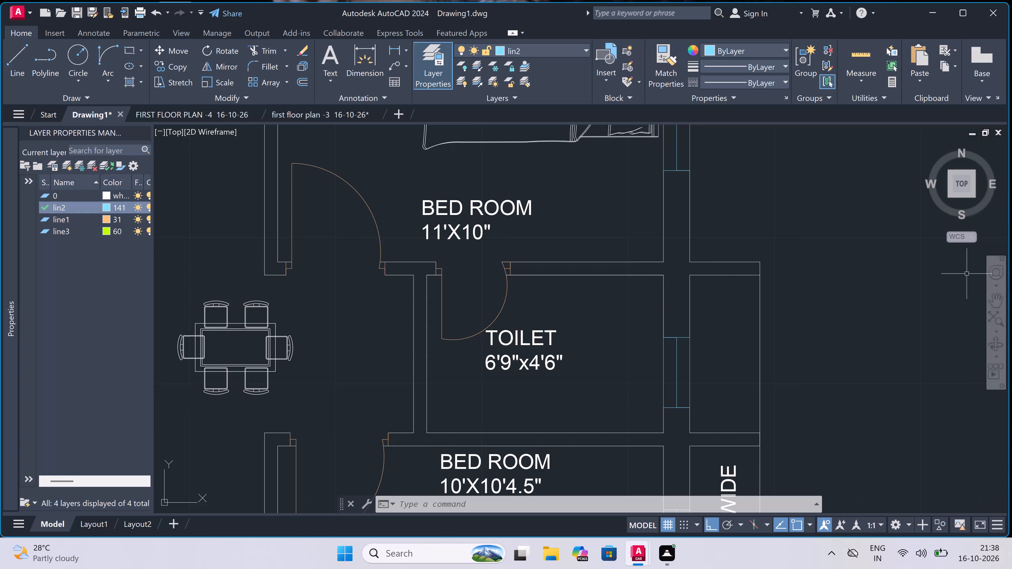
Shift the TOILET 6'9"x4'6" label in the upper-left unit horizontally away from the window wall, beneath the door swing.
scroll(528, 320, down, 9)
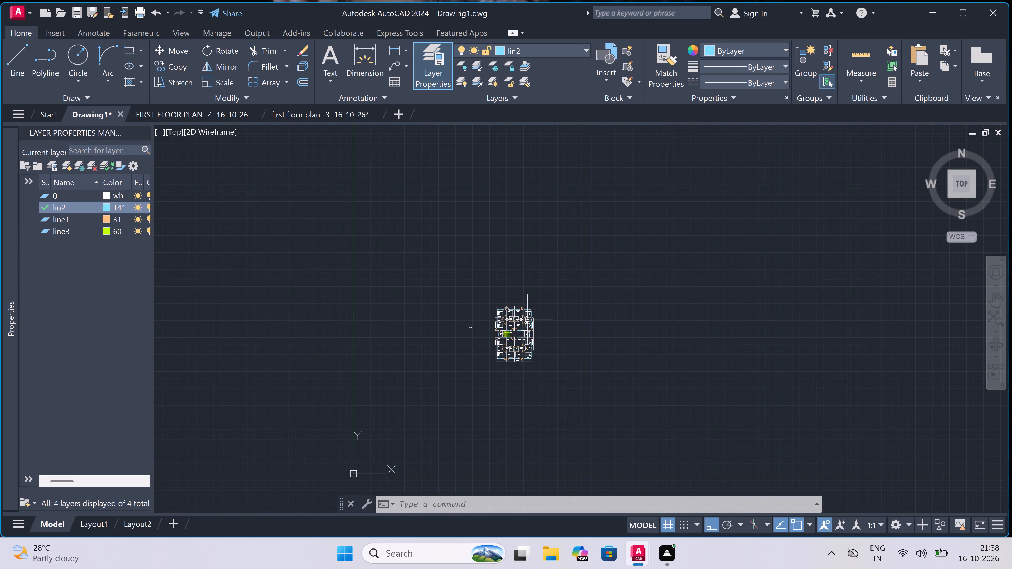
scroll(498, 331, up, 6)
scroll(498, 330, down, 2)
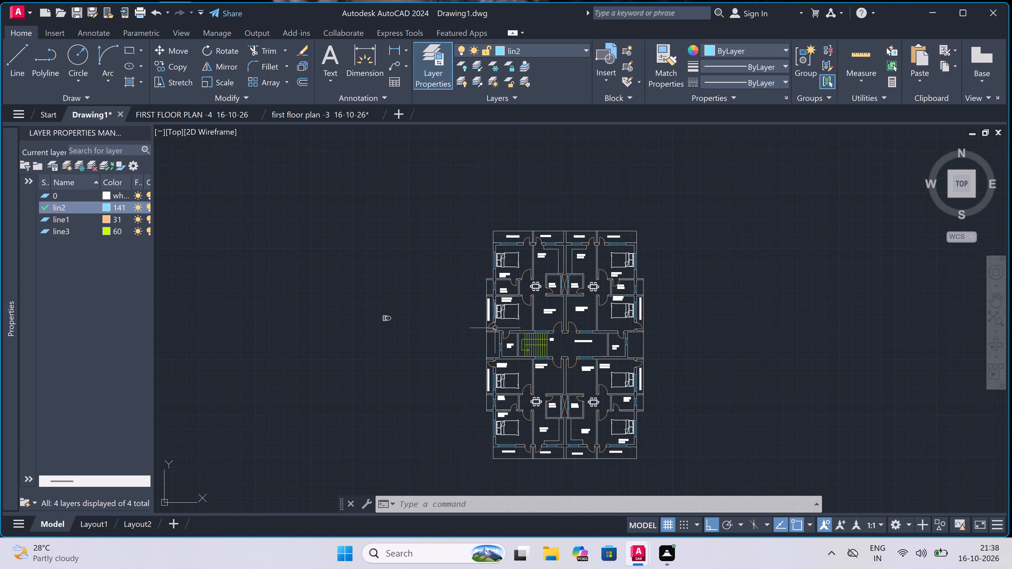
scroll(476, 300, up, 3)
scroll(439, 292, down, 1)
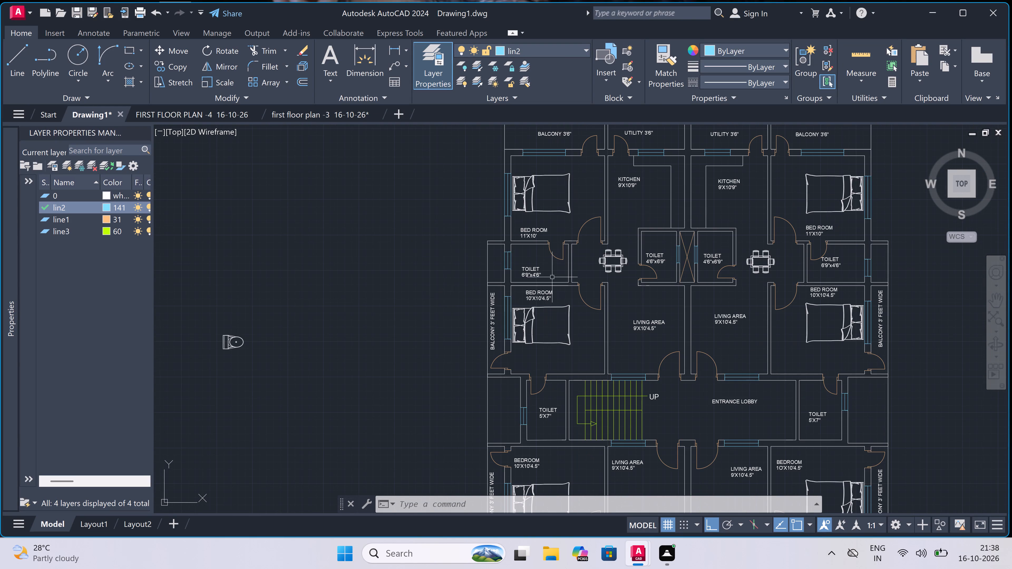
scroll(578, 266, up, 3)
double_click(375, 266)
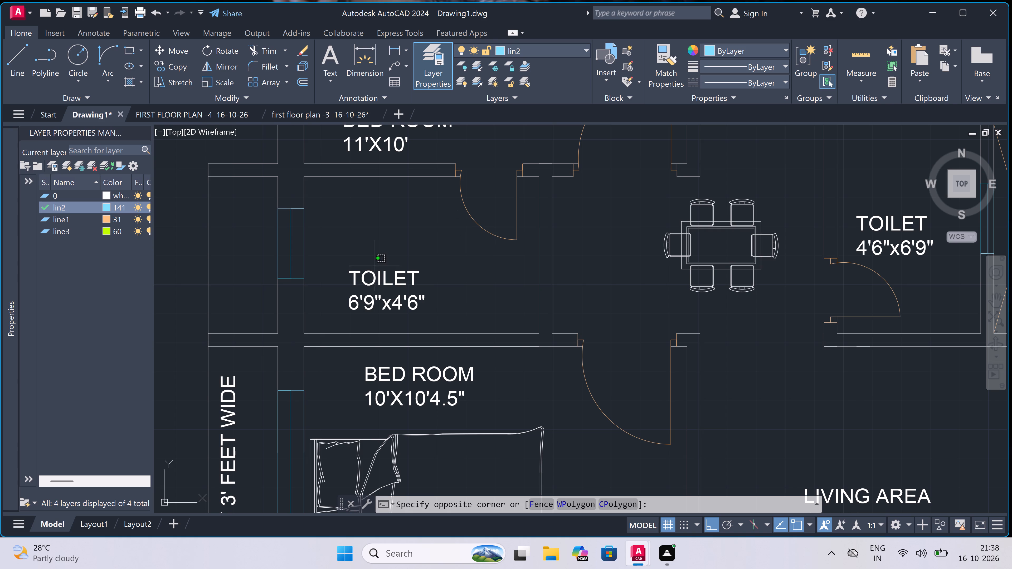
double_click(342, 272)
click(347, 270)
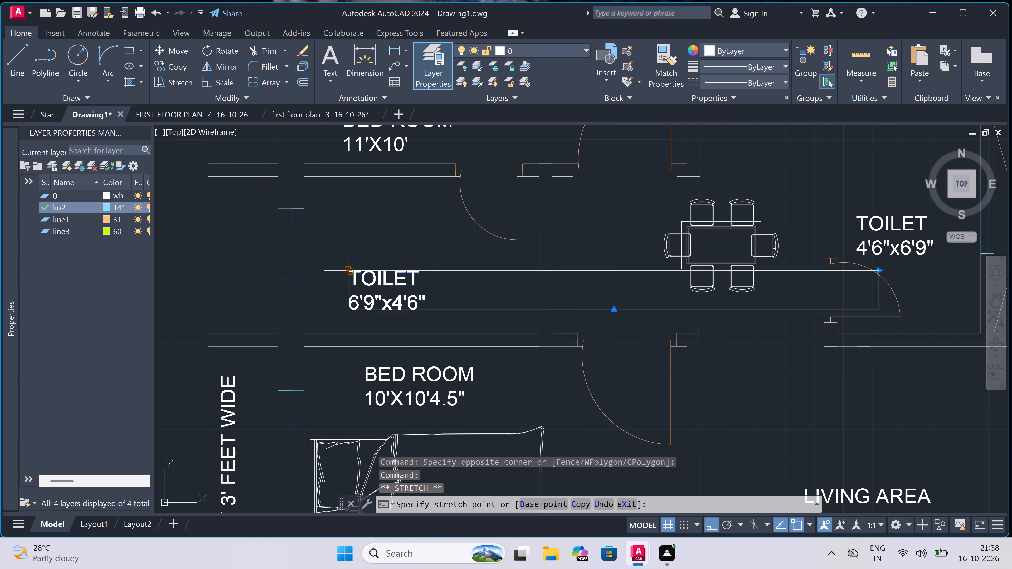
click(446, 283)
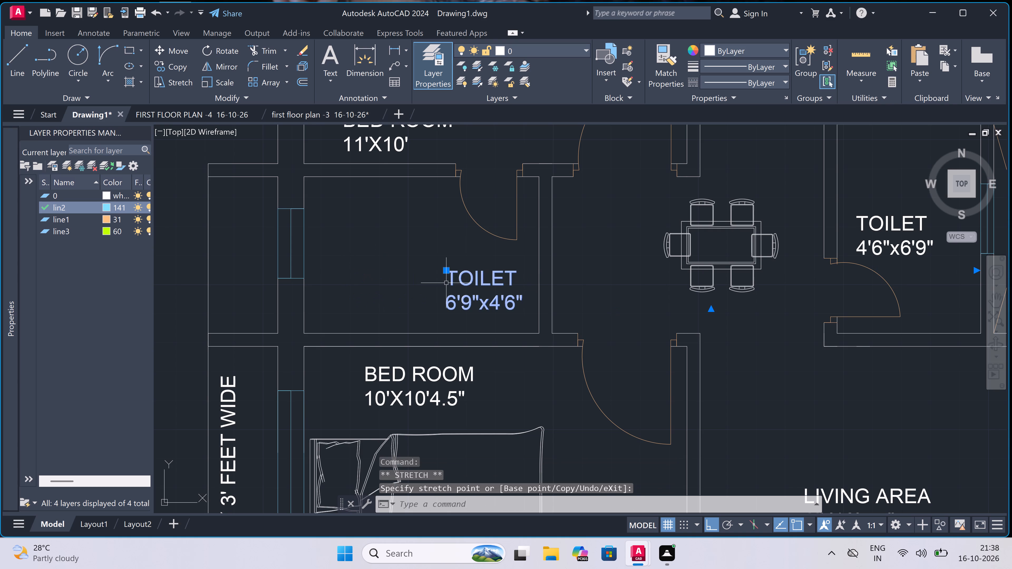
key(Escape)
Copy the WC block from outside the plan into the upper-left unit's 6'9"x4'6" toilet, its tank against the window wall, with ortho off.
scroll(446, 283, down, 4)
scroll(228, 287, down, 3)
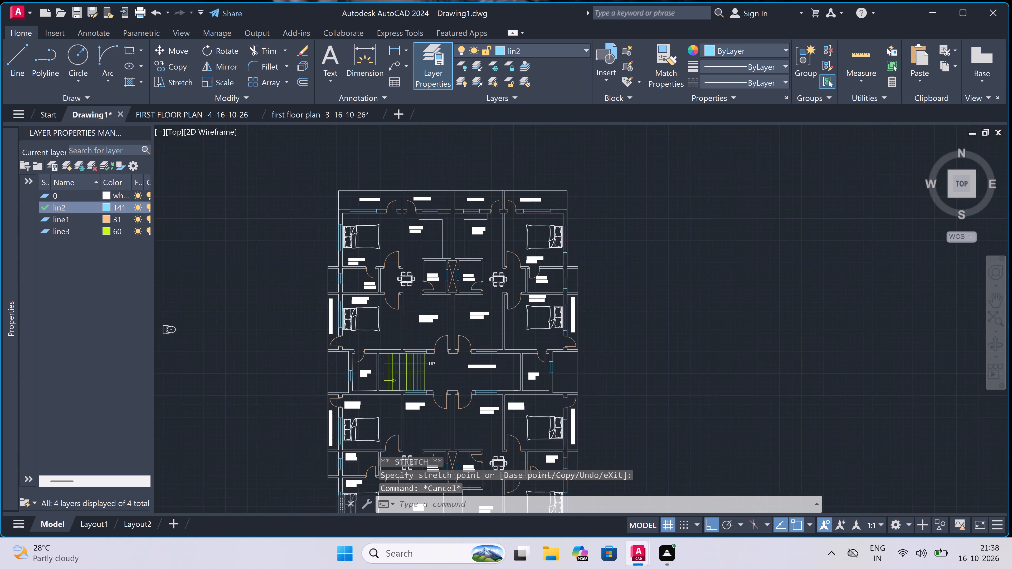
scroll(155, 299, up, 3)
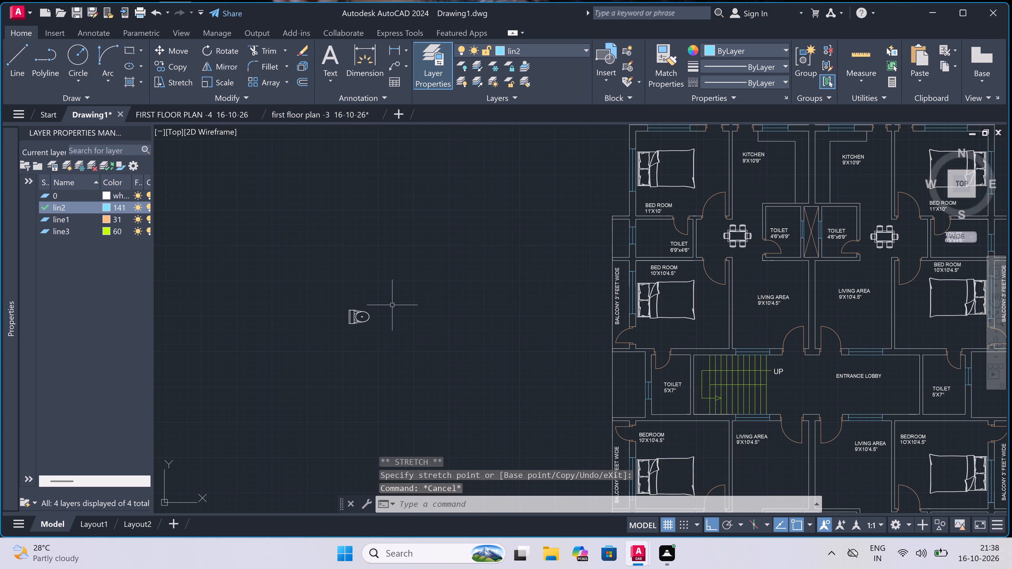
click(401, 298)
click(279, 341)
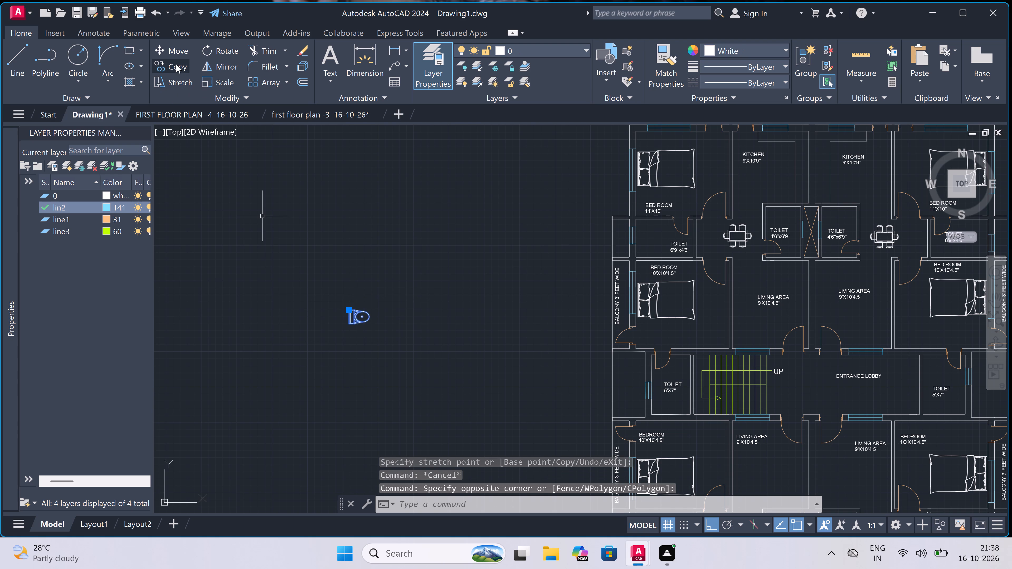
click(174, 63)
scroll(364, 320, up, 4)
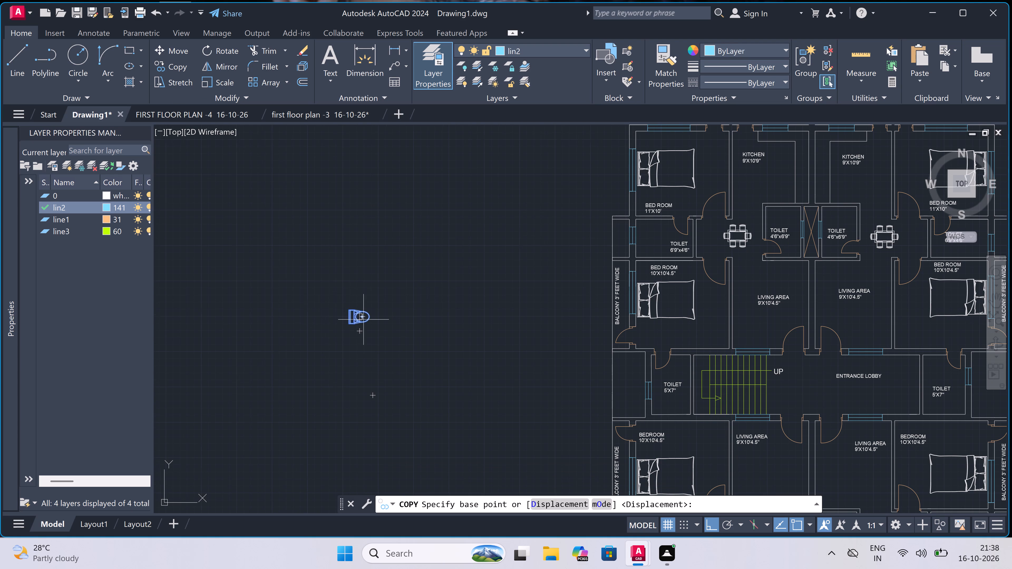
scroll(329, 312, up, 2)
click(352, 323)
scroll(352, 323, down, 3)
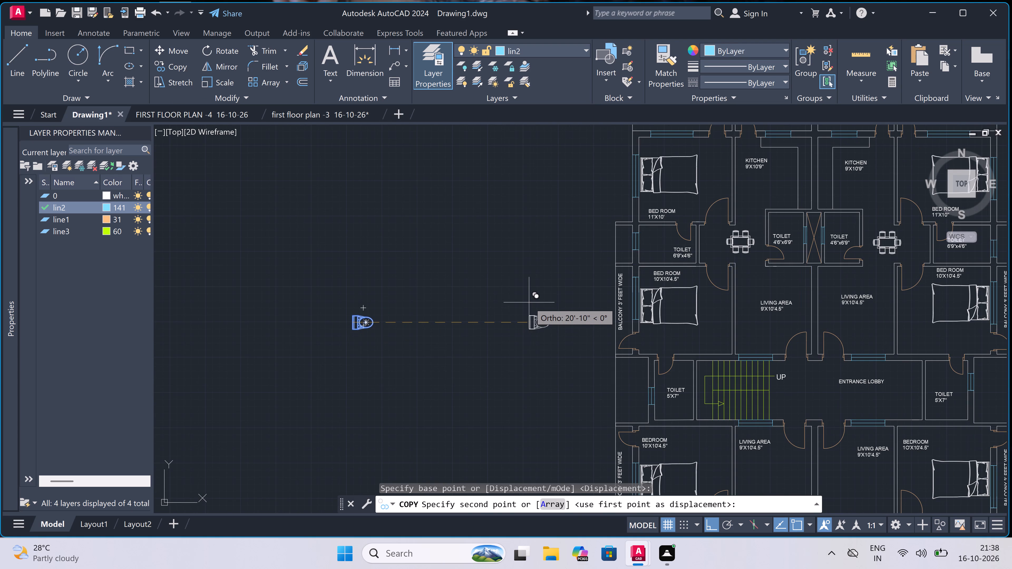
key(F8)
scroll(642, 240, up, 3)
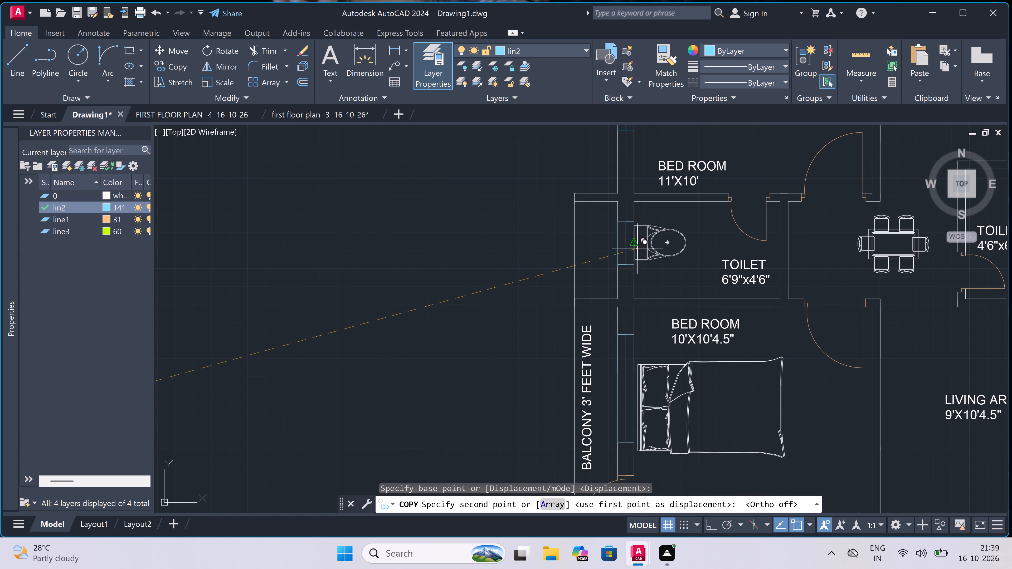
scroll(637, 248, up, 3)
click(636, 247)
Place another WC copy in the 5'X7' toilet beside the staircase, its tank against the window wall just below the window.
scroll(566, 231, down, 7)
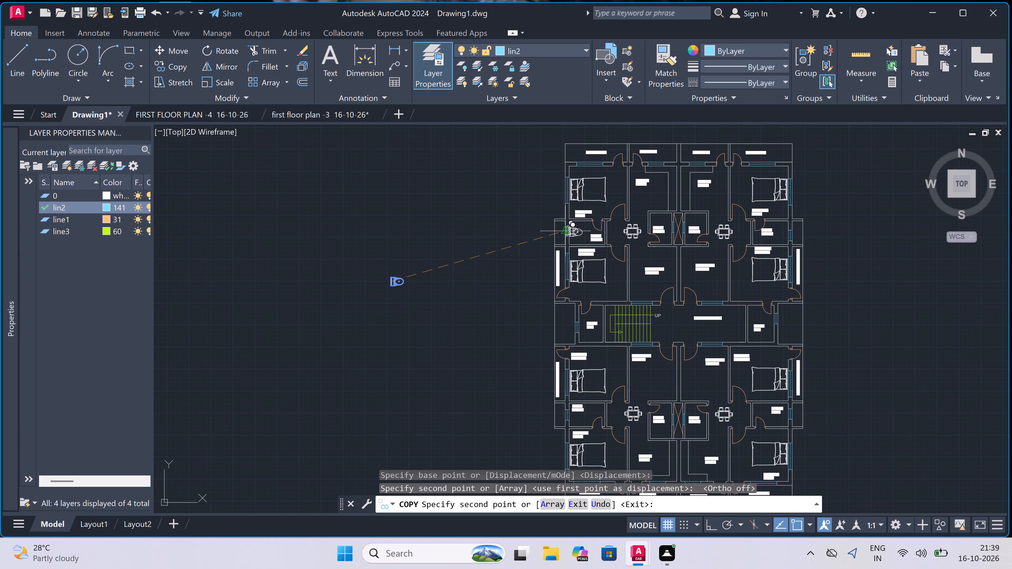
scroll(561, 368, up, 2)
scroll(617, 273, up, 3)
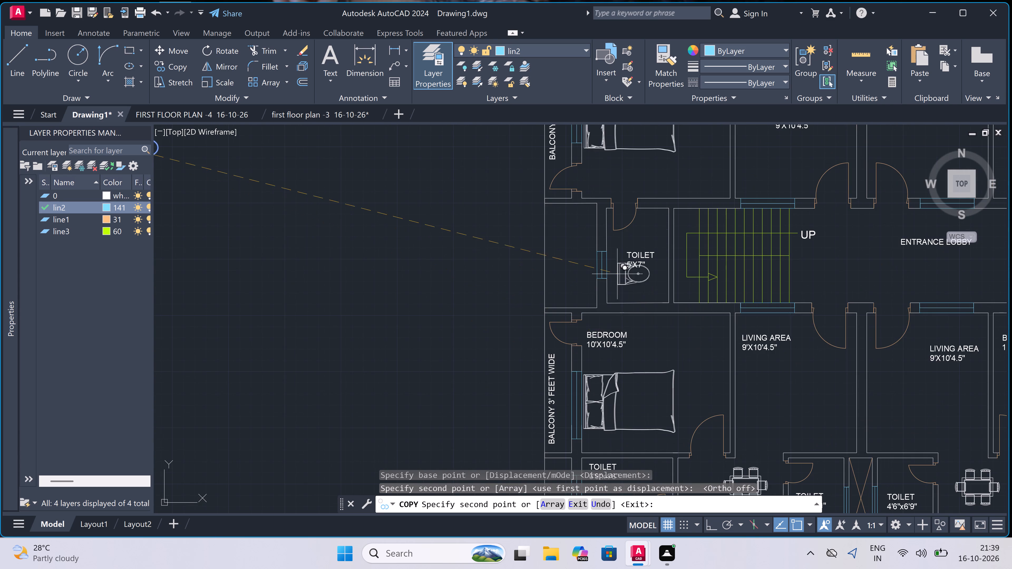
scroll(585, 316, up, 2)
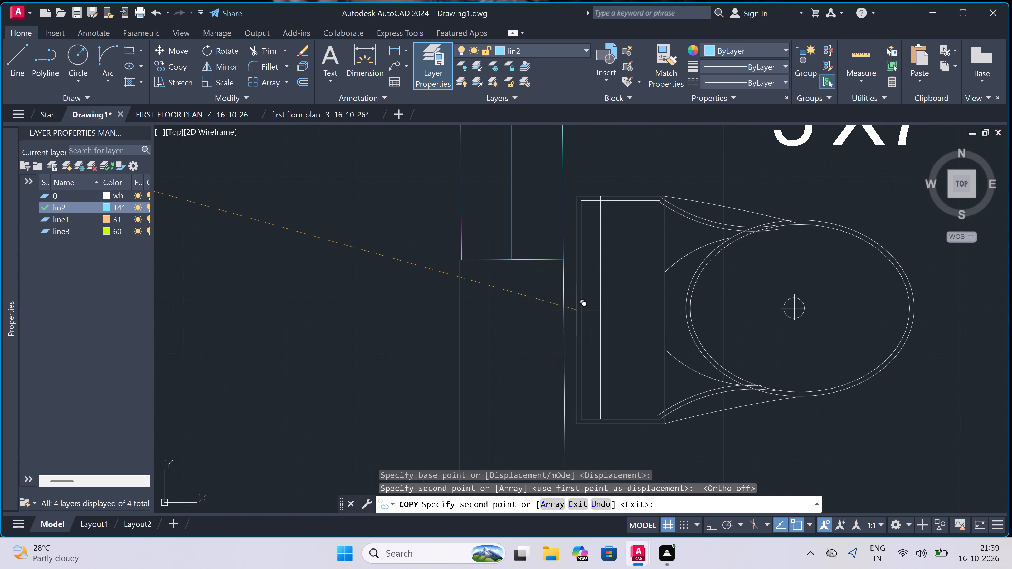
click(576, 310)
Place a WC copy in the upper 4'6"x6'9" toilet right of the duct, its tank against the duct wall above the label.
scroll(525, 278, down, 10)
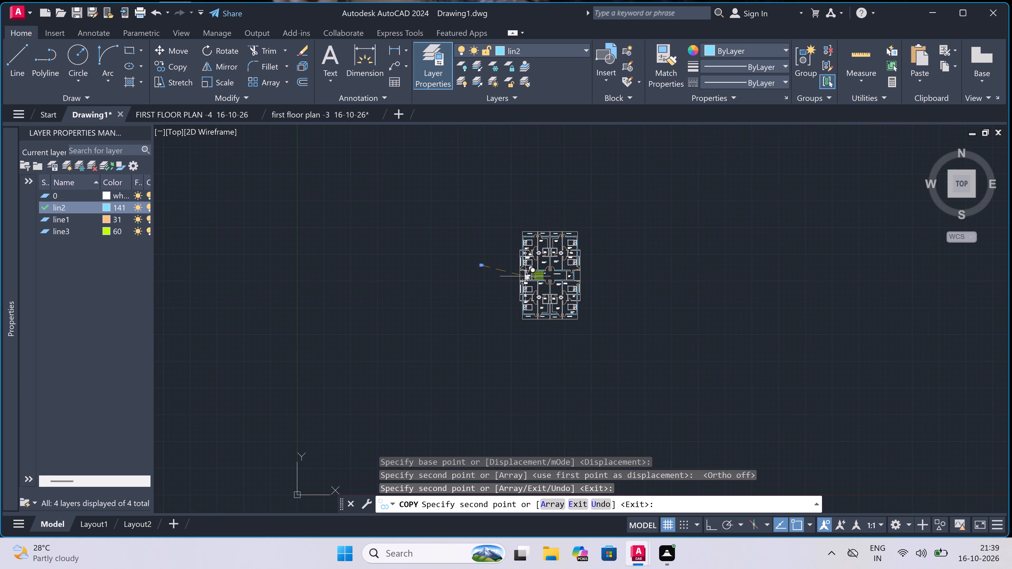
scroll(527, 250, up, 4)
scroll(619, 247, up, 3)
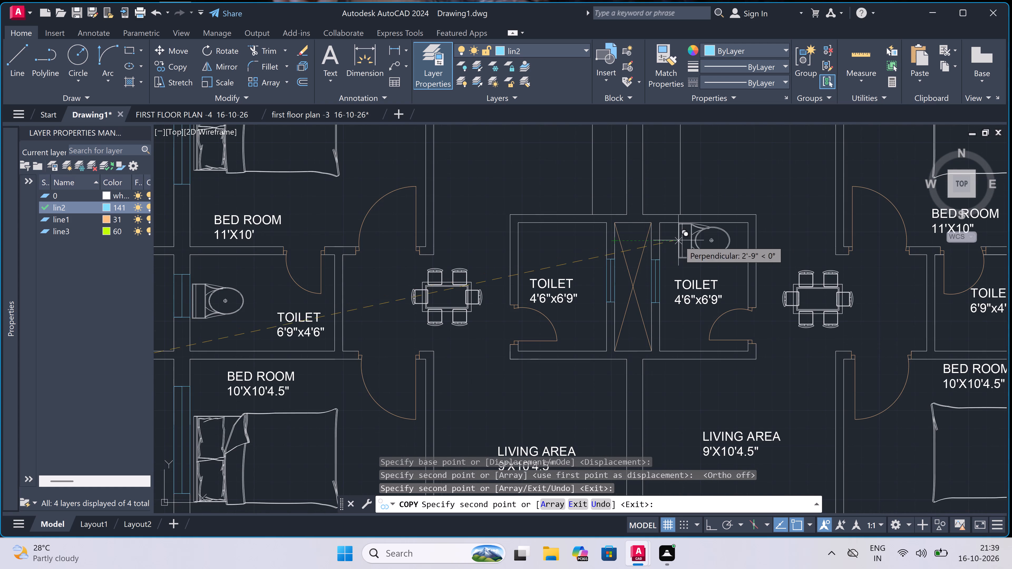
scroll(678, 240, up, 3)
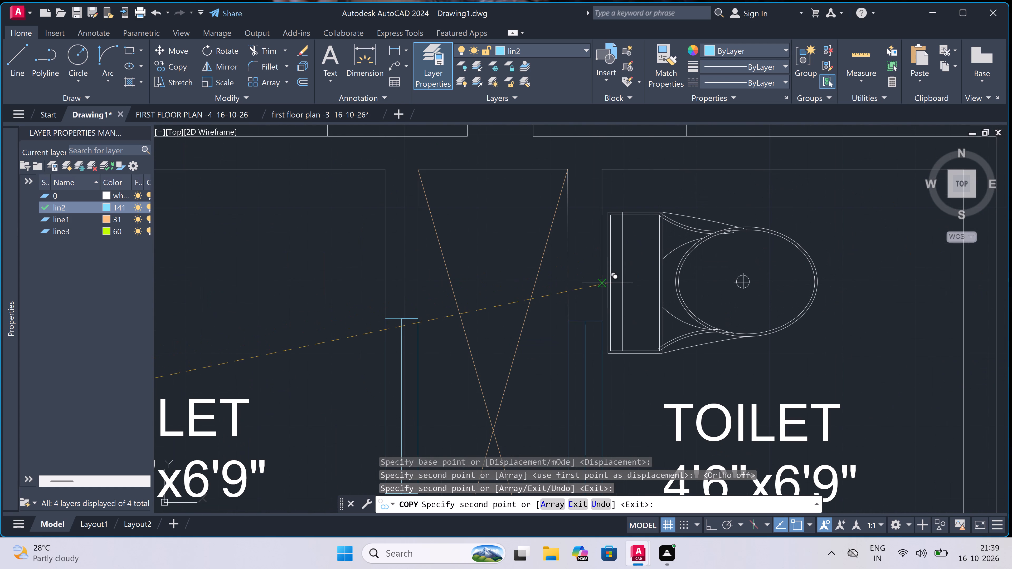
click(609, 283)
Place a WC copy in the lower 4'6"x6'9" toilet right of the duct, its tank against the duct wall below the label.
scroll(592, 268, down, 9)
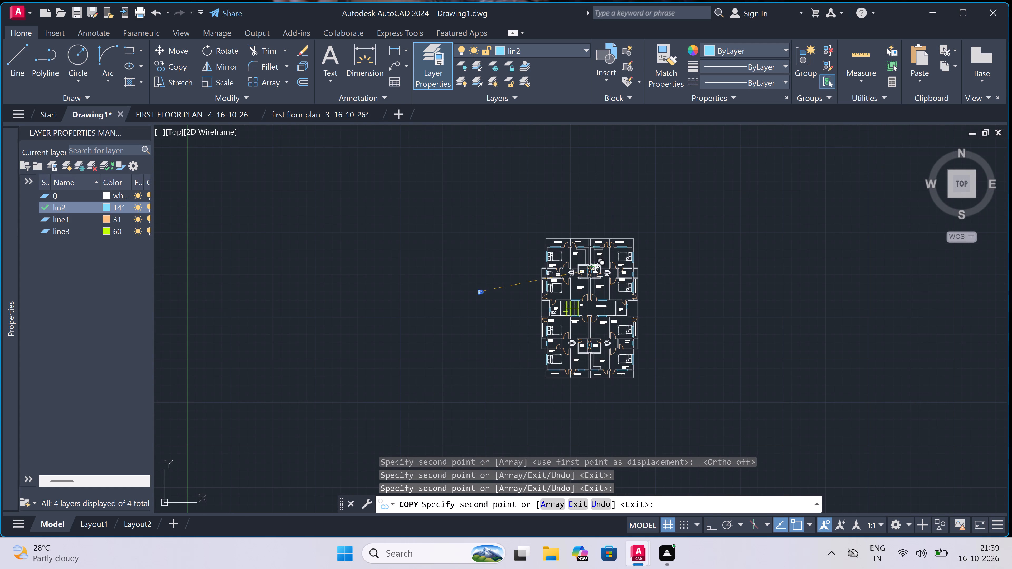
scroll(599, 352, up, 3)
scroll(575, 341, up, 3)
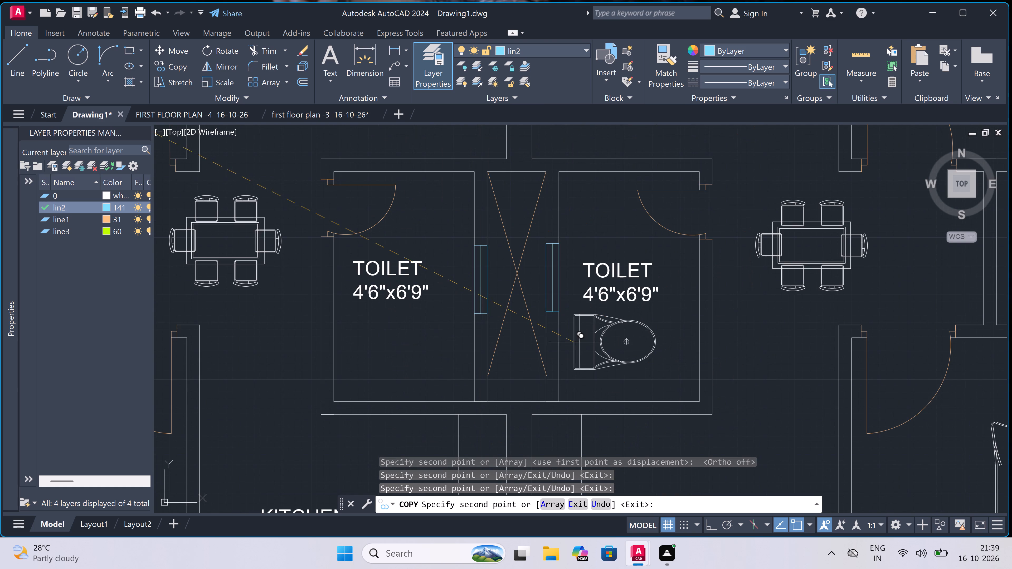
scroll(561, 354, up, 2)
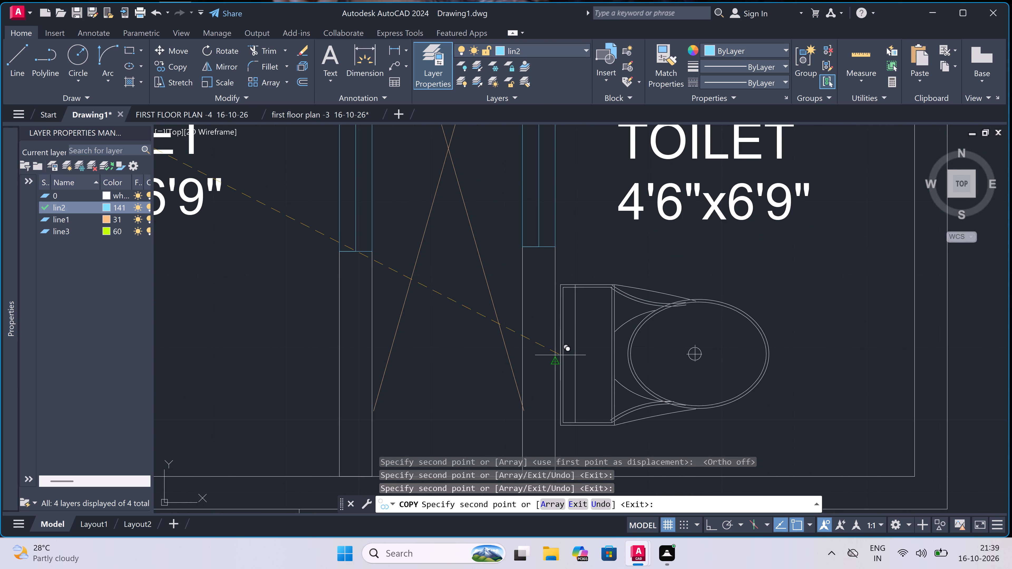
click(560, 355)
Place a WC copy in the lower-left unit's 6'9"x4'6" toilet, its tank against the window wall, and finish copying.
scroll(568, 318, down, 6)
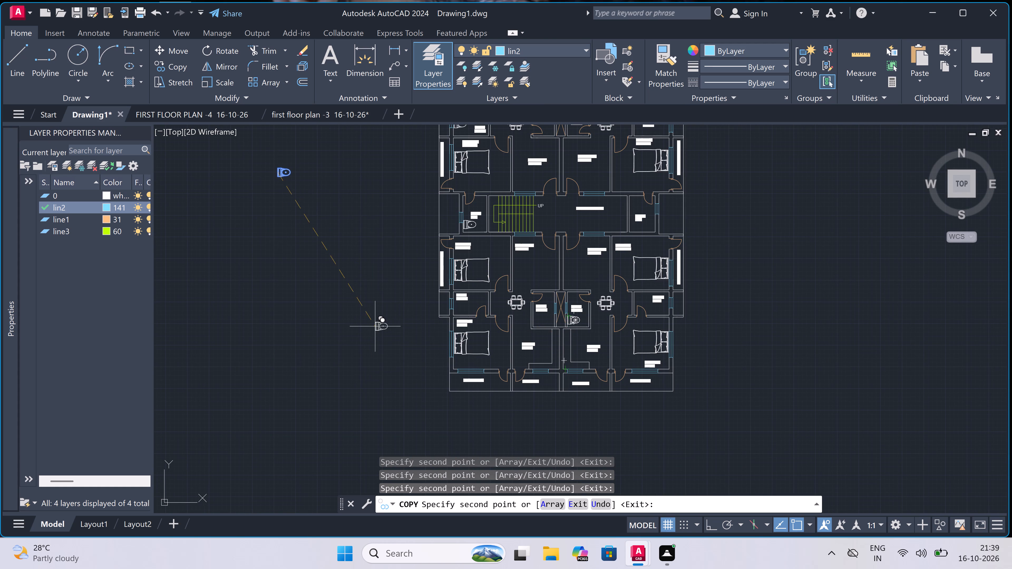
scroll(406, 310, up, 4)
scroll(598, 277, up, 3)
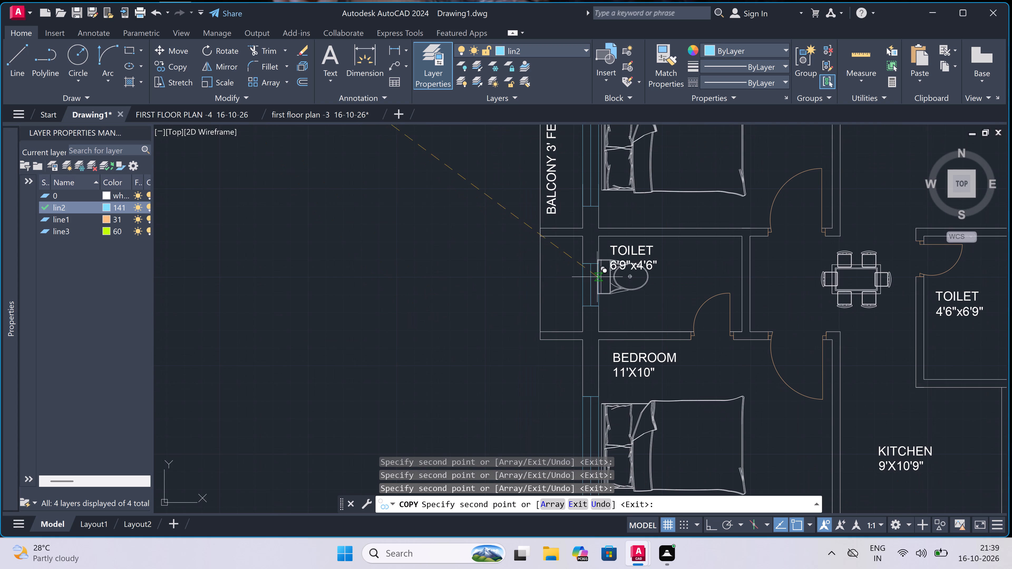
scroll(603, 336, up, 1)
click(606, 335)
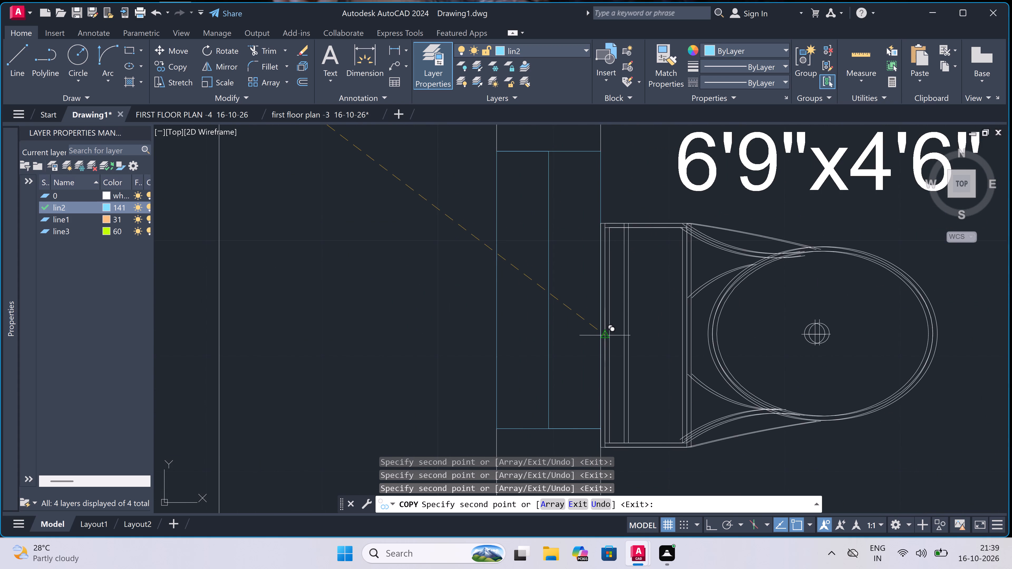
scroll(569, 330, down, 8)
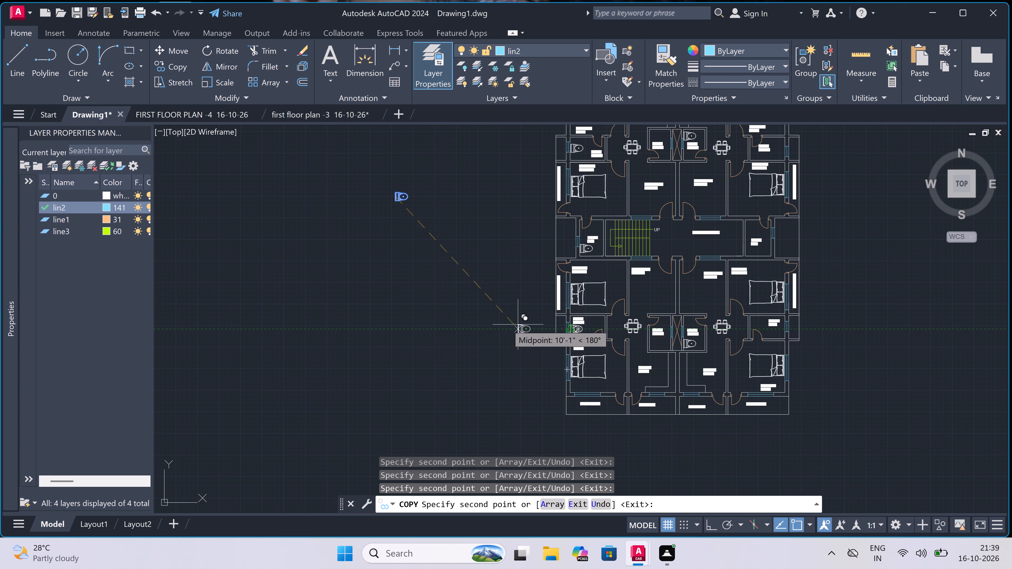
key(Escape)
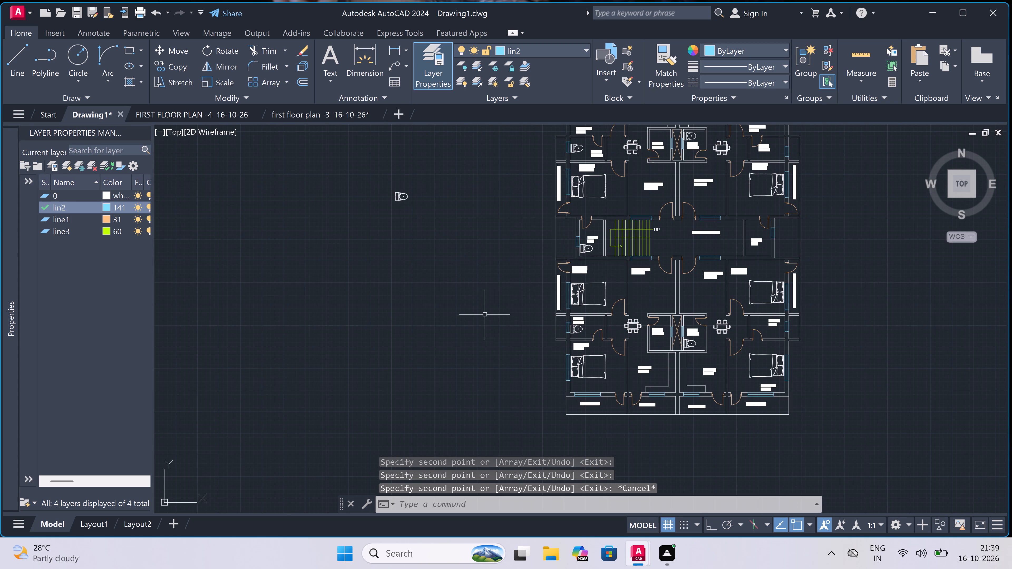
Rotate the original WC block outside the plan by 180° about a point near its bowl centre, with ortho on.
click(420, 181)
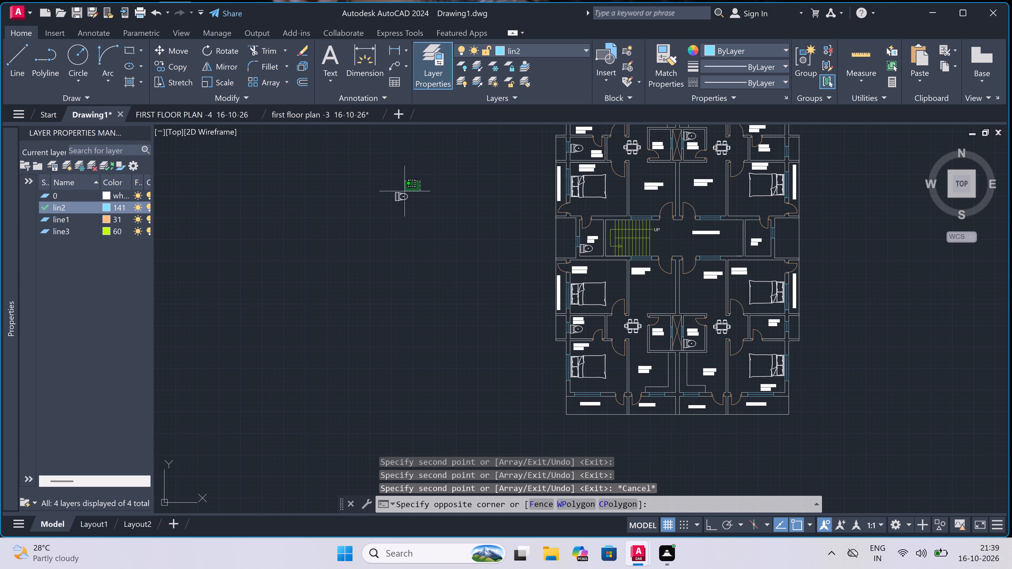
click(343, 239)
scroll(387, 187, up, 4)
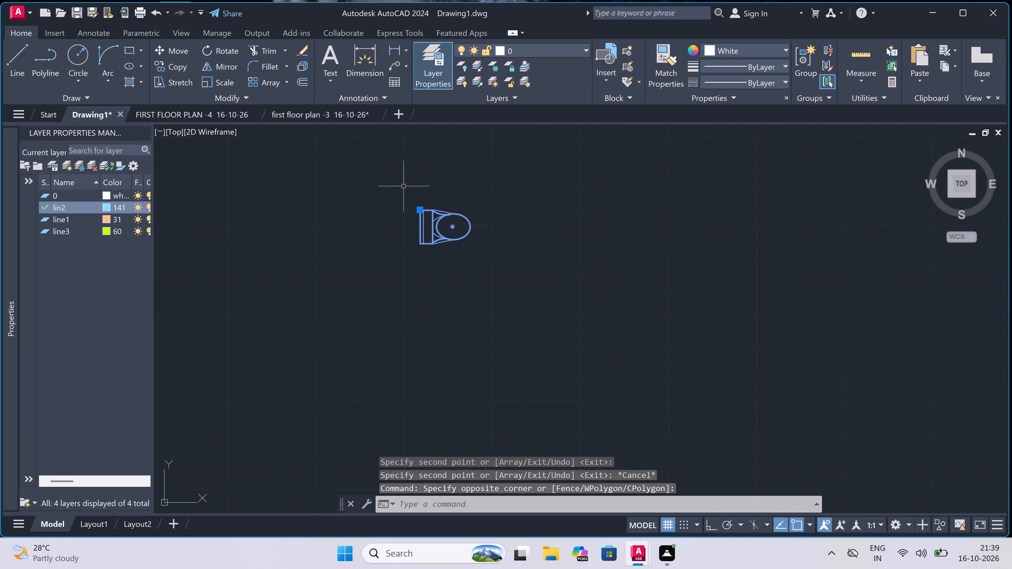
scroll(460, 194, up, 3)
double_click(216, 47)
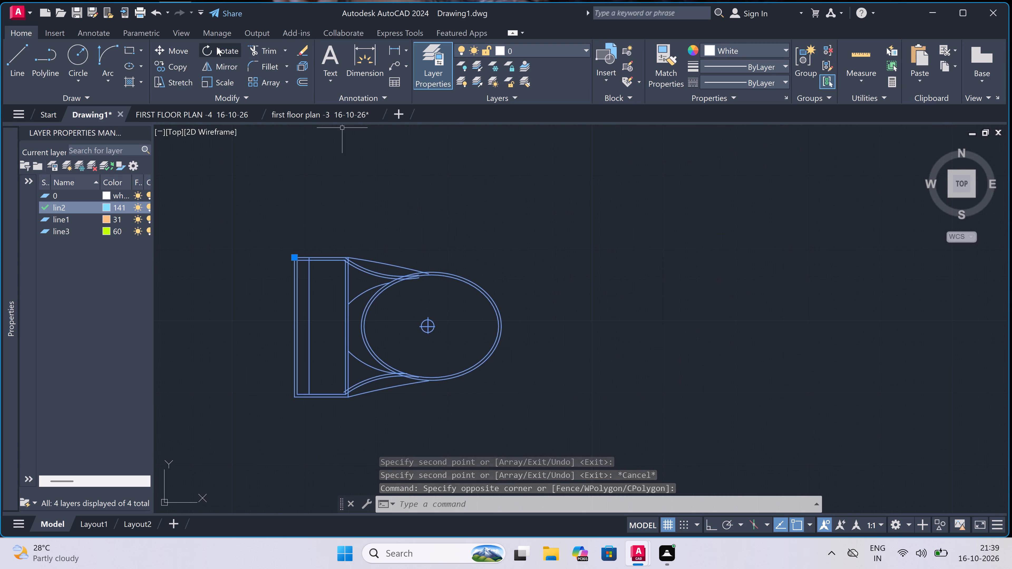
drag(432, 326, 432, 323)
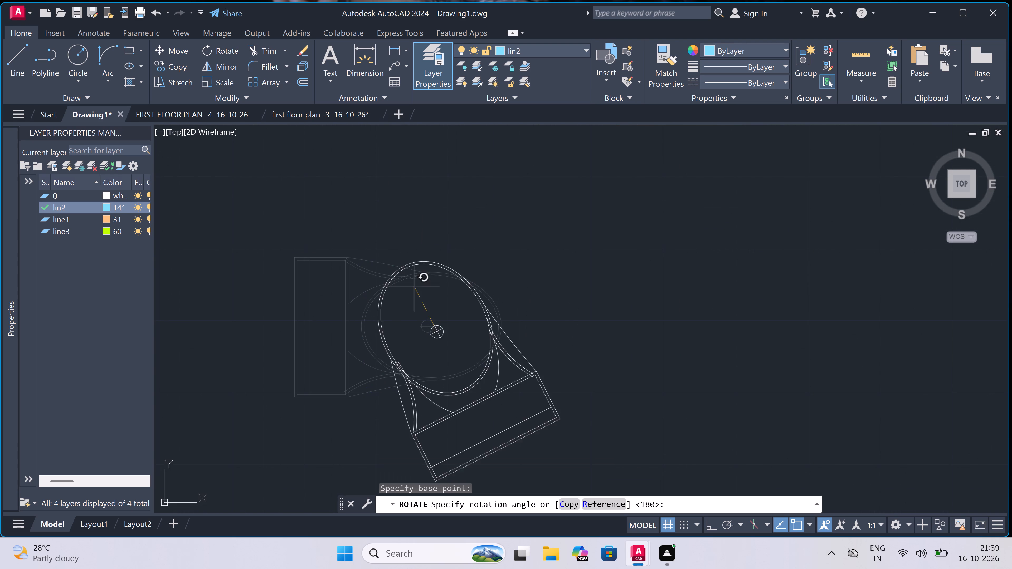
key(F8)
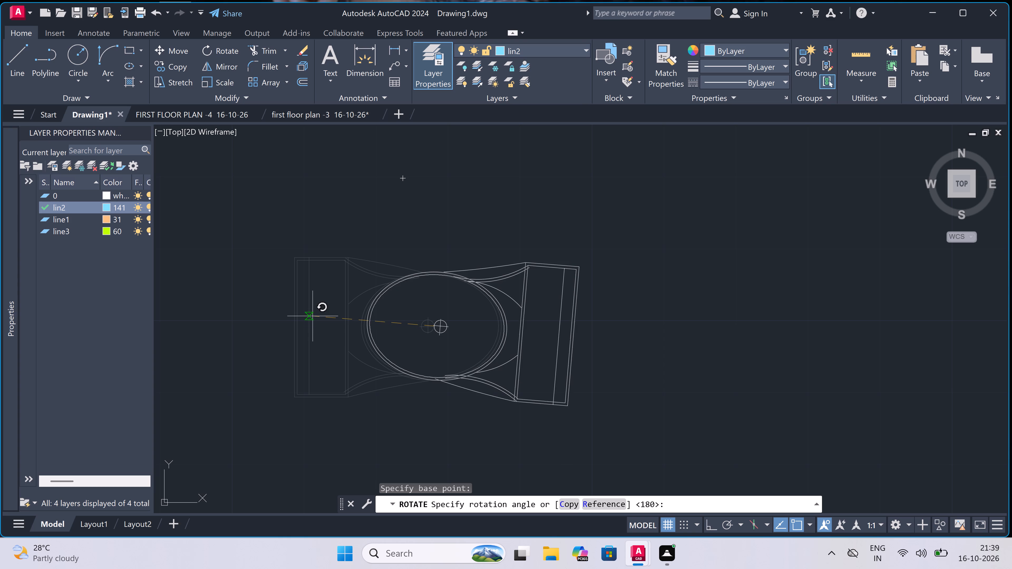
click(267, 332)
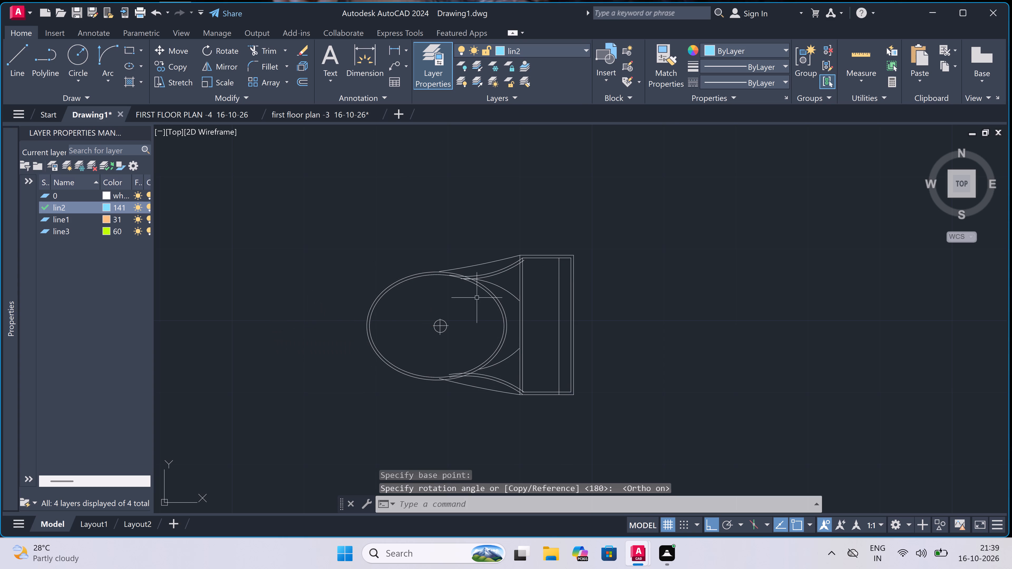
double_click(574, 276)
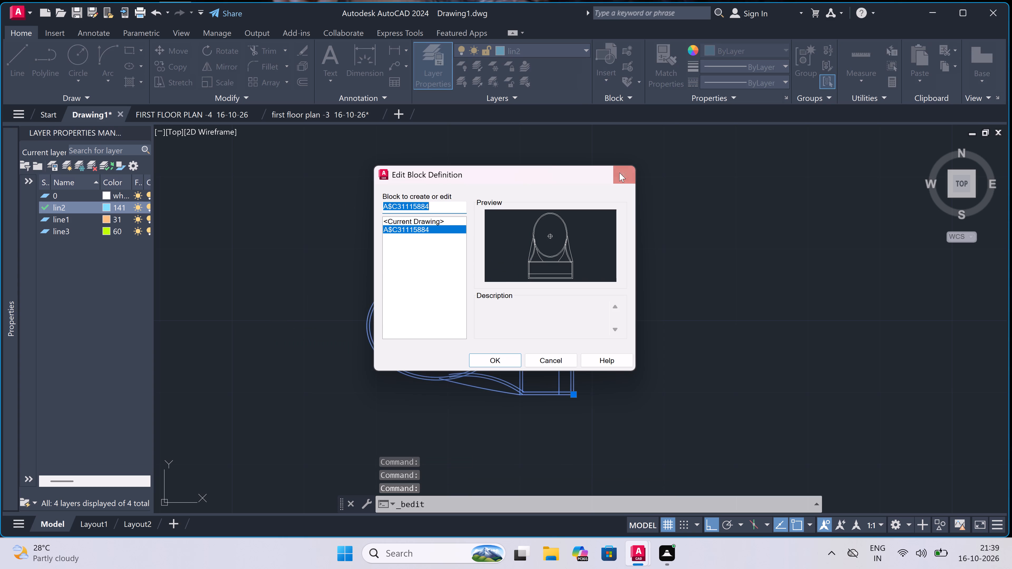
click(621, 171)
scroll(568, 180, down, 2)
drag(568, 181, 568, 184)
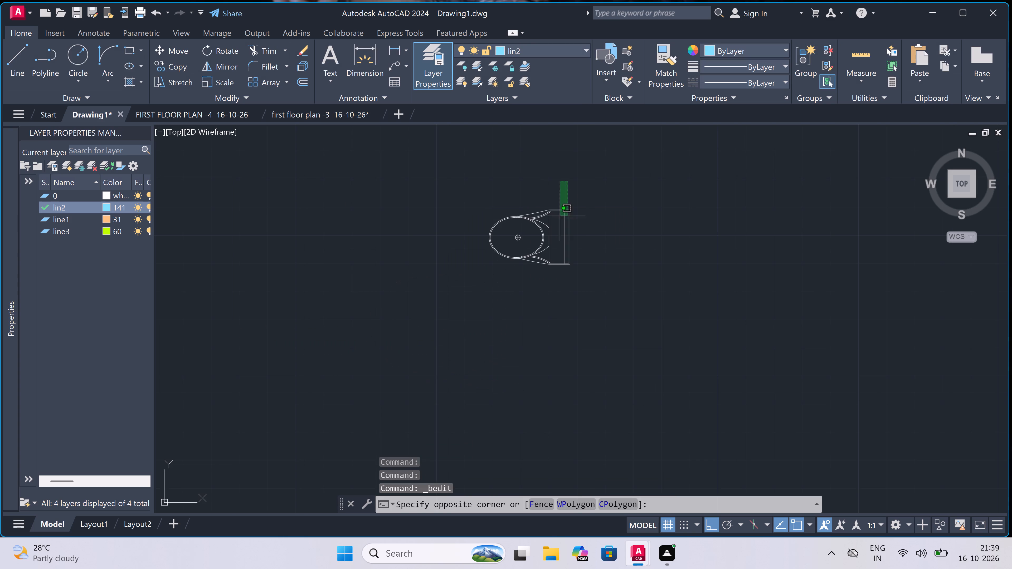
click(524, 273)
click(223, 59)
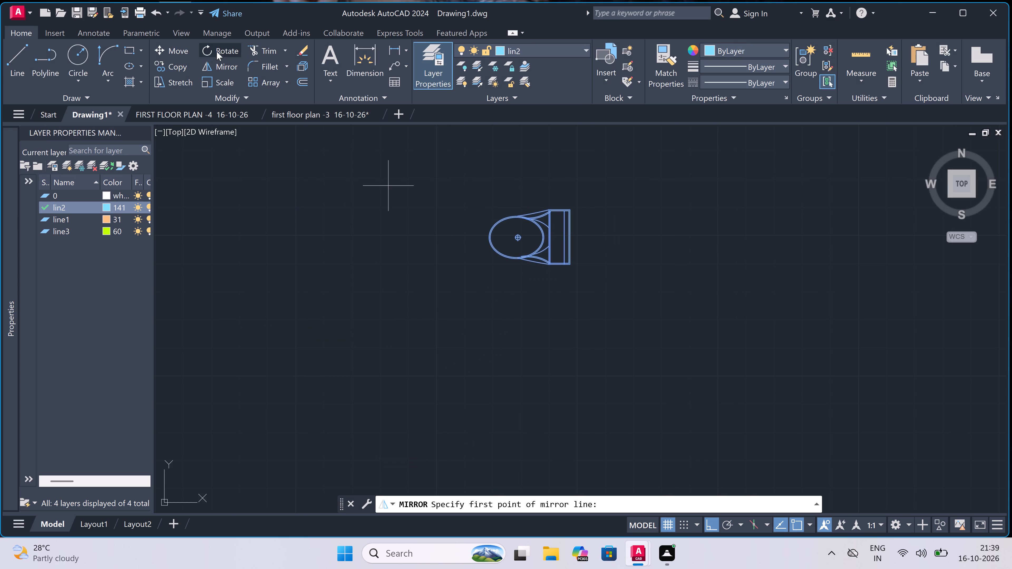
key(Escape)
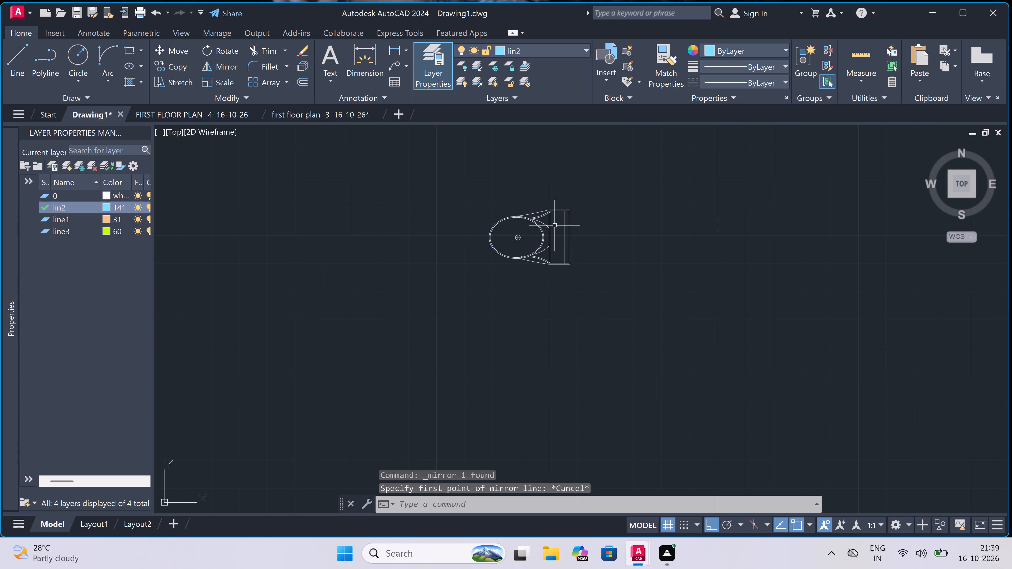
Copy the rotated WC, with ortho off, into the upper 4'6"x6'9" toilet left of the duct, its tank against the duct wall above the label.
click(554, 213)
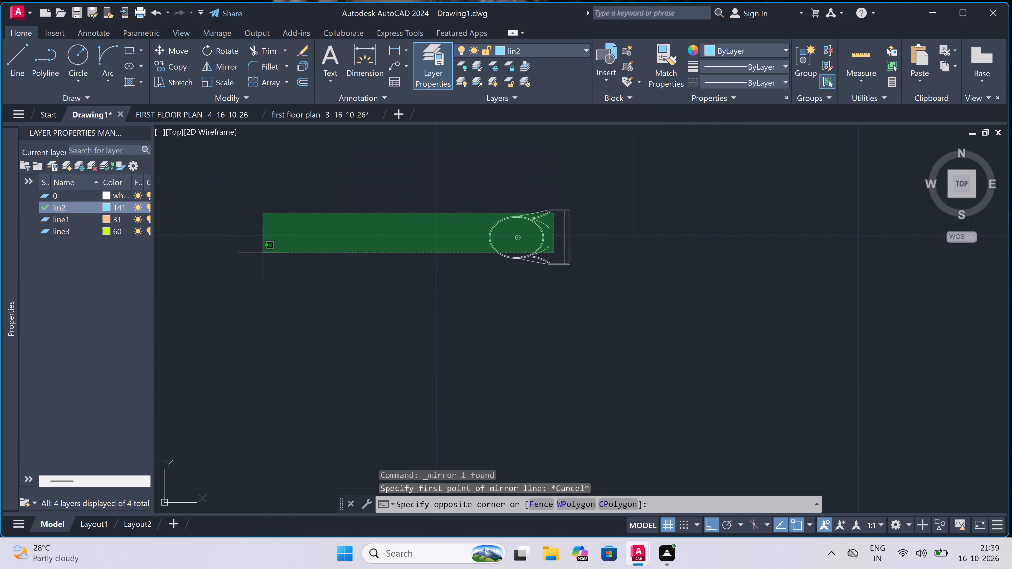
click(262, 253)
click(174, 67)
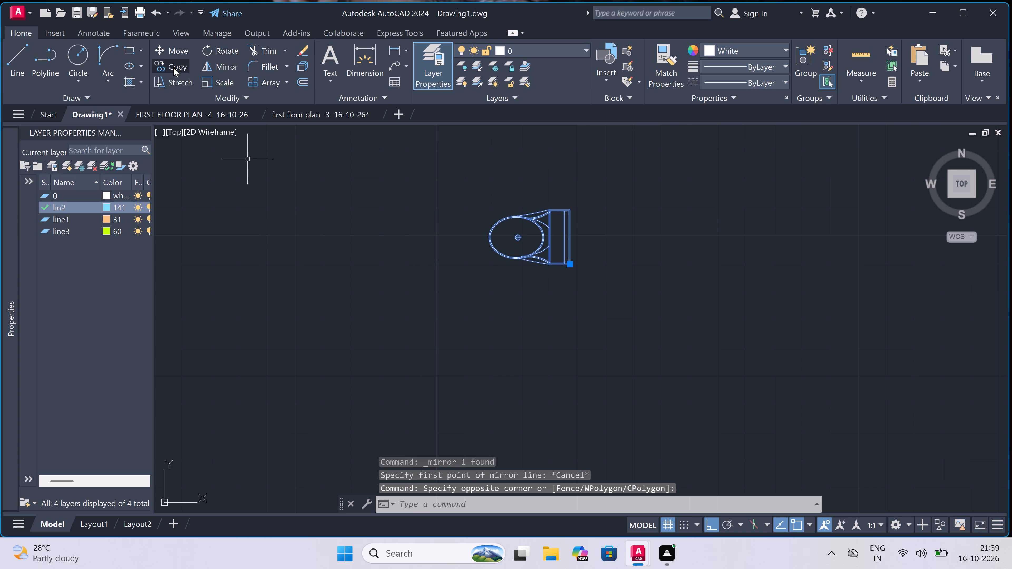
double_click(570, 238)
key(F8)
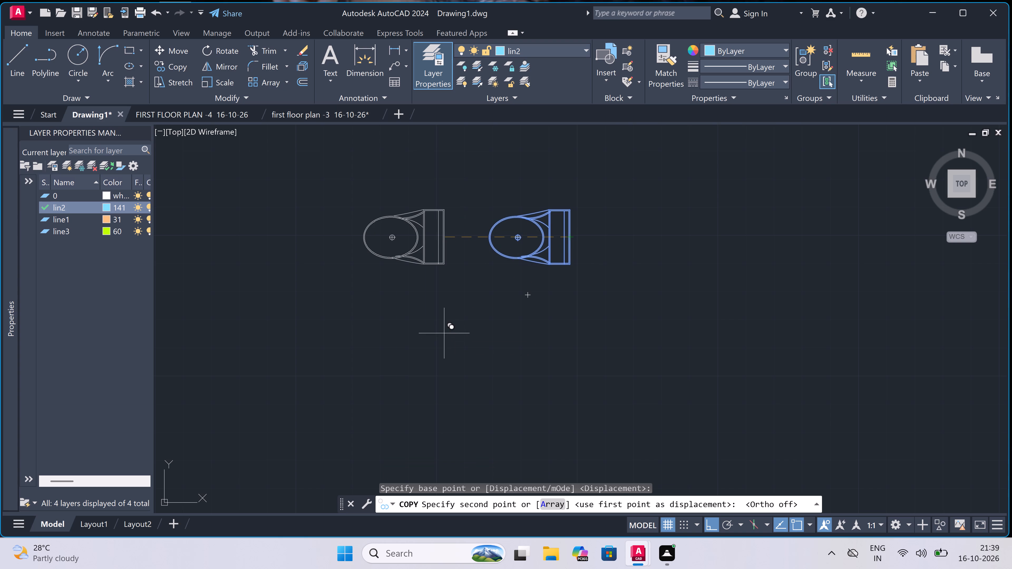
scroll(444, 333, down, 4)
scroll(687, 247, down, 2)
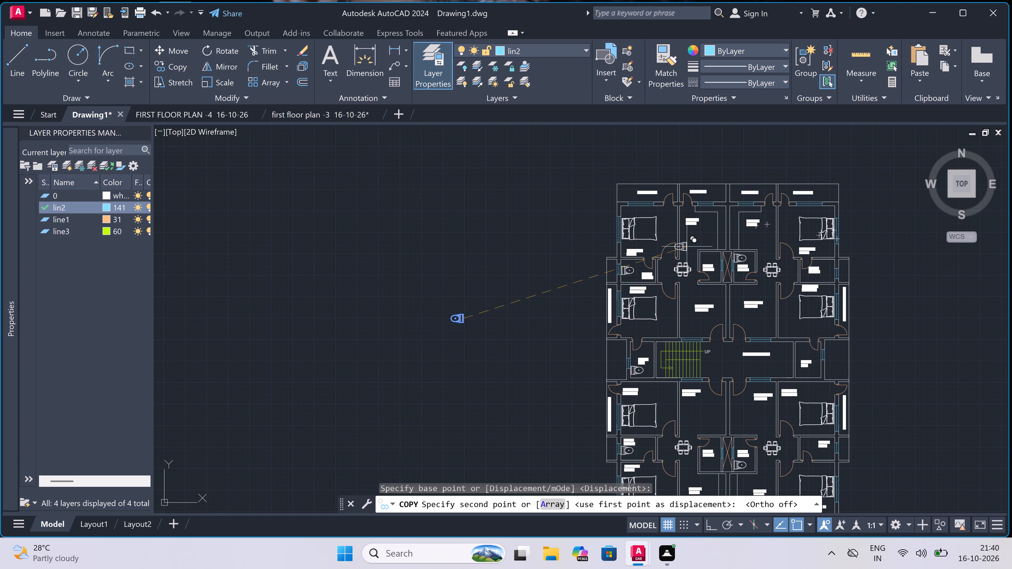
scroll(703, 252, up, 4)
scroll(670, 238, up, 3)
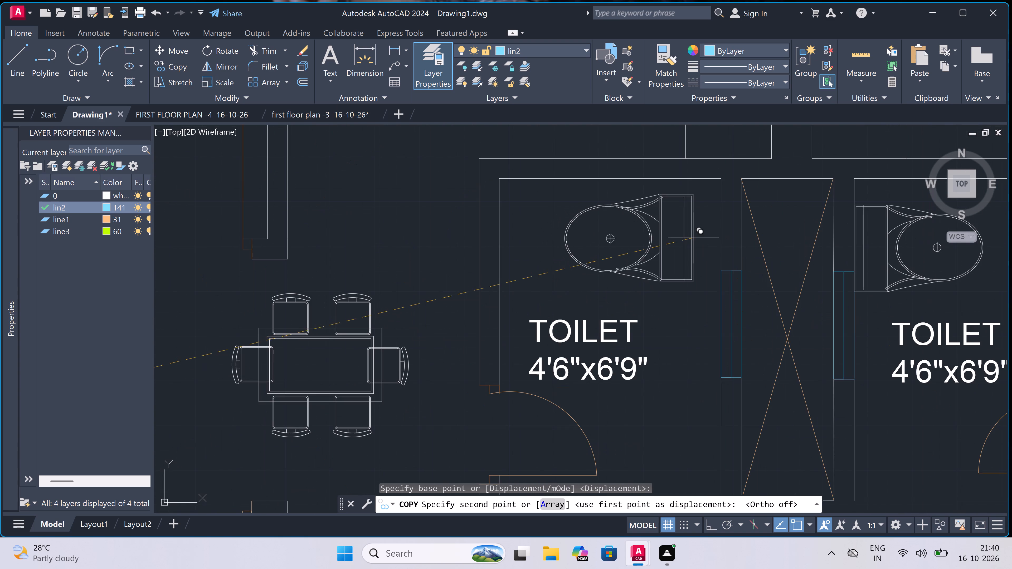
scroll(715, 249, up, 3)
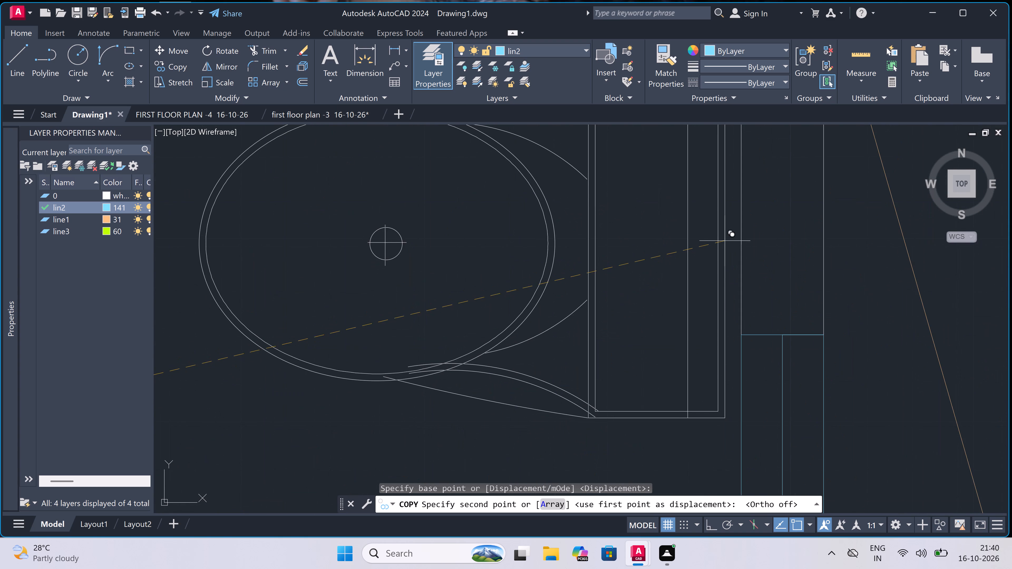
click(732, 253)
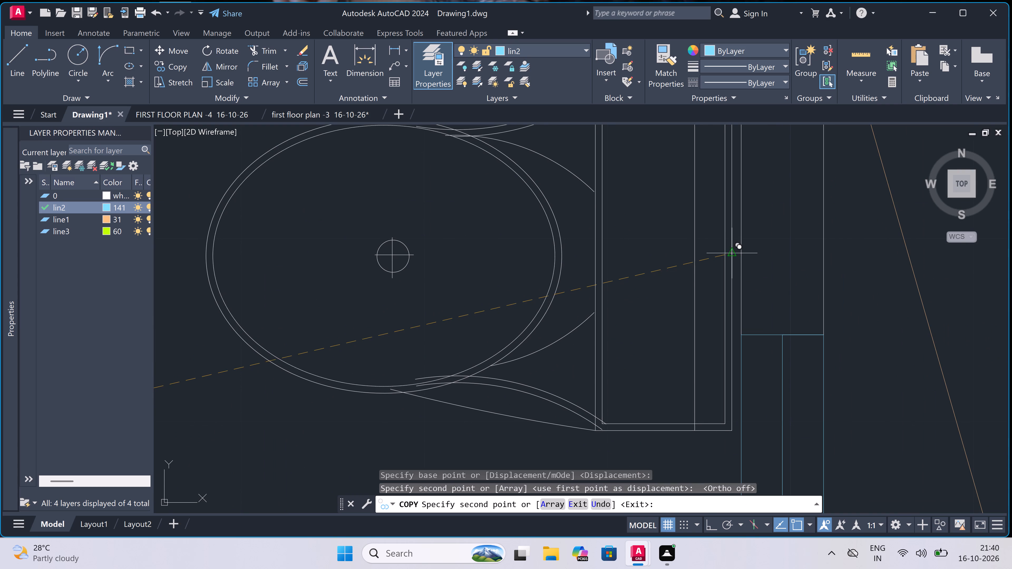
Place a WC copy in the lower 4'6"x6'9" toilet left of the duct, its tank against the duct wall below the label.
scroll(642, 218, down, 11)
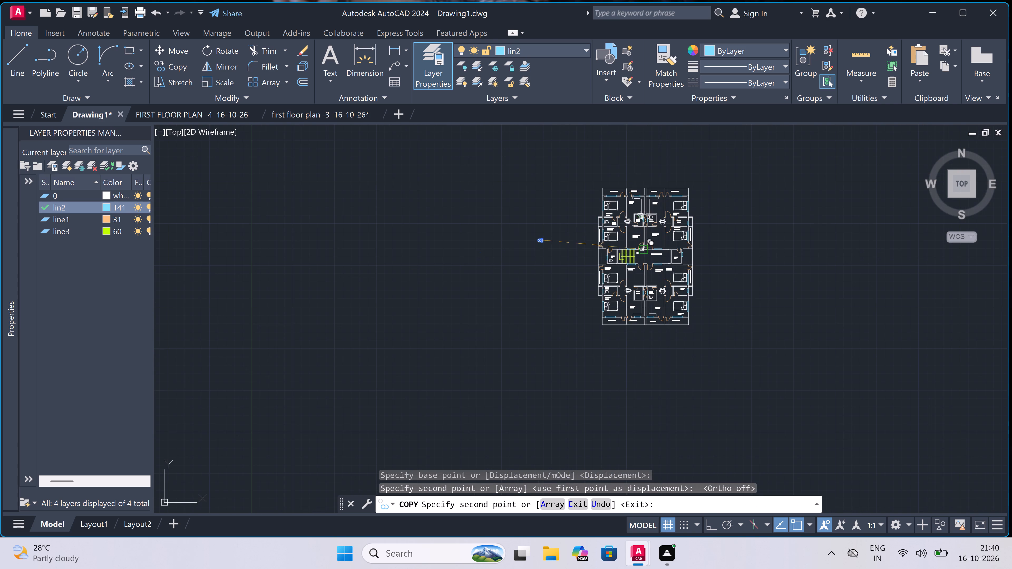
scroll(643, 273, up, 4)
scroll(643, 273, down, 2)
scroll(644, 339, up, 4)
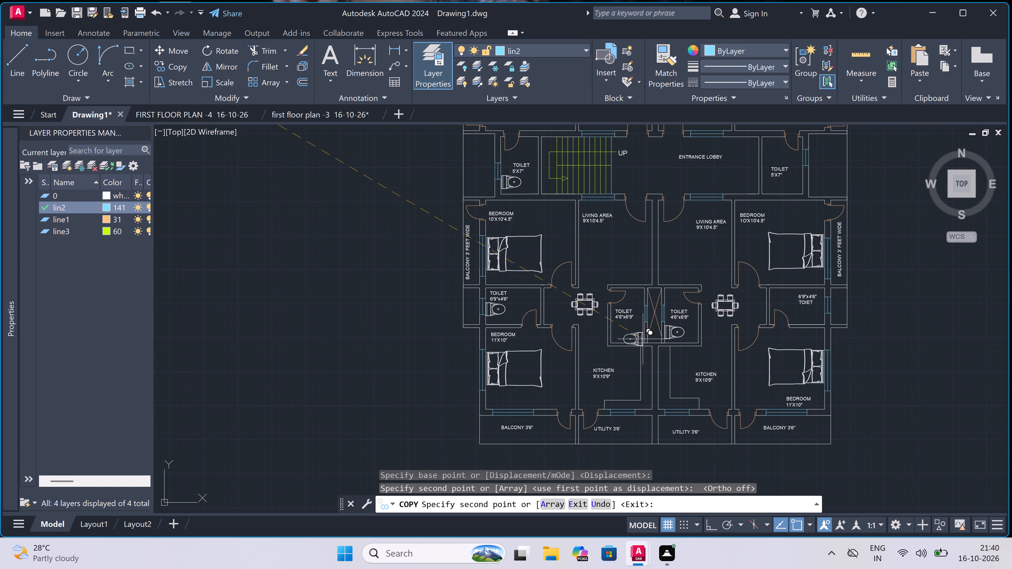
scroll(635, 318, up, 3)
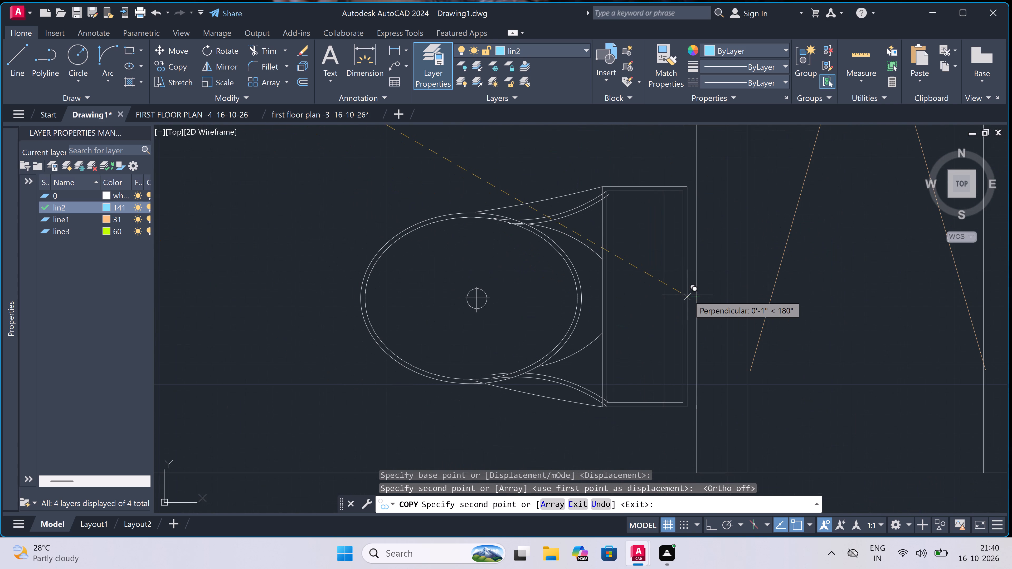
click(687, 295)
Place a WC copy in the lower-right unit's 6'9"x4'6" toilet, its tank against the window wall below the label.
scroll(644, 282, down, 9)
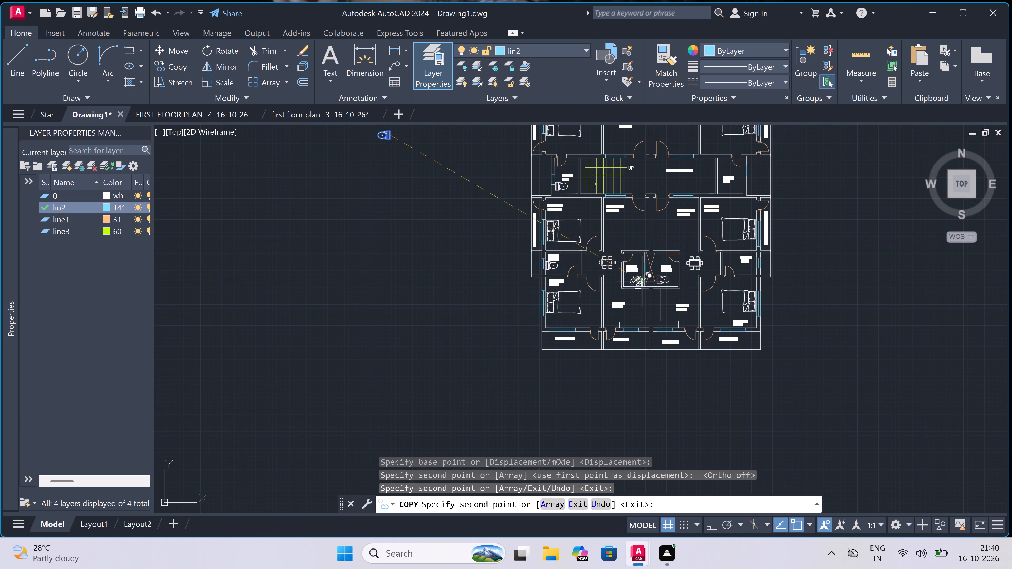
scroll(619, 301, down, 3)
scroll(684, 294, up, 4)
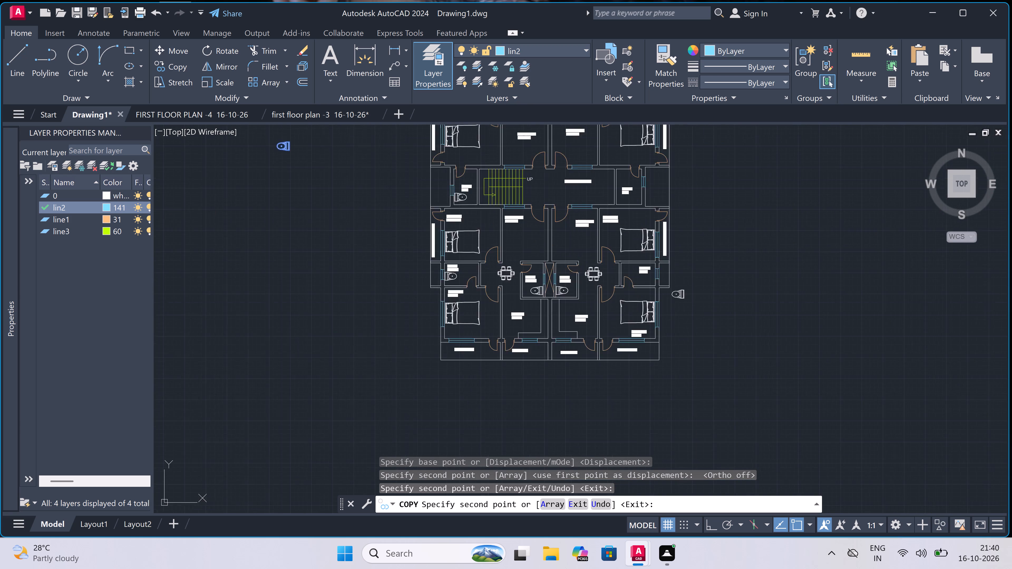
scroll(604, 245, up, 3)
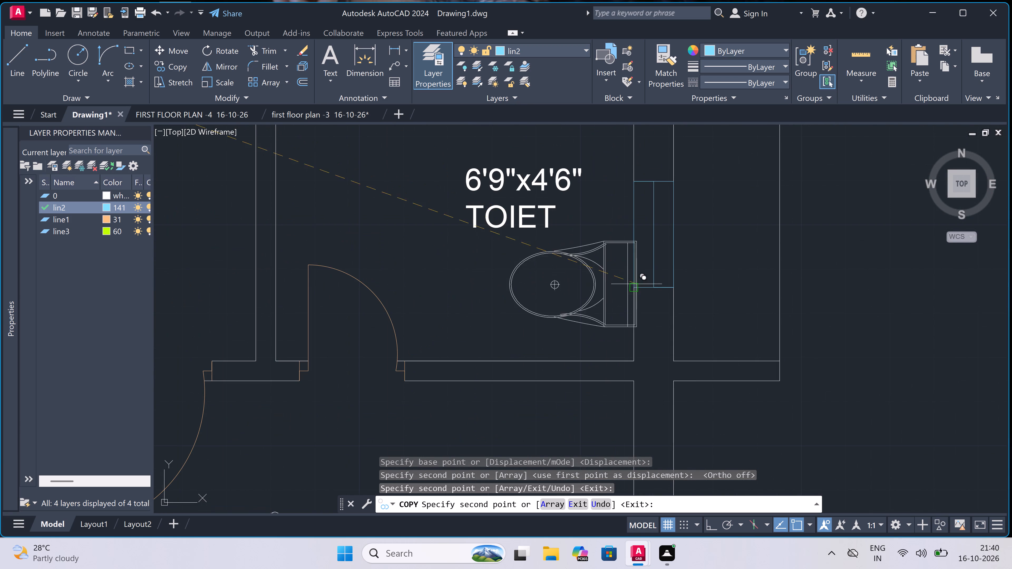
scroll(637, 283, up, 2)
scroll(632, 278, down, 2)
scroll(625, 276, up, 2)
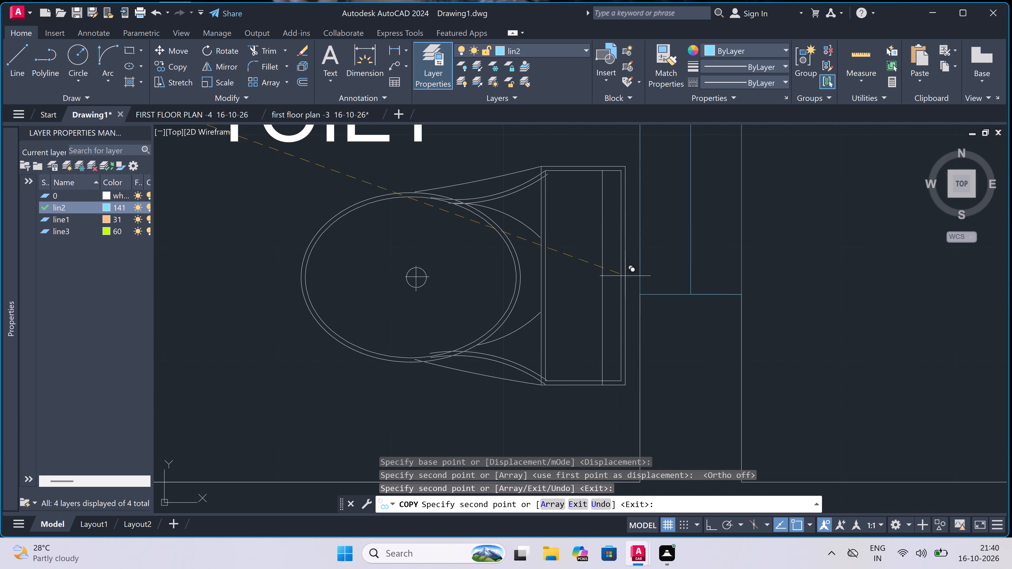
click(631, 266)
Place a WC copy in the 5'x7" toilet beside the entrance lobby, its tank against the outer wall below the window.
scroll(624, 285, down, 4)
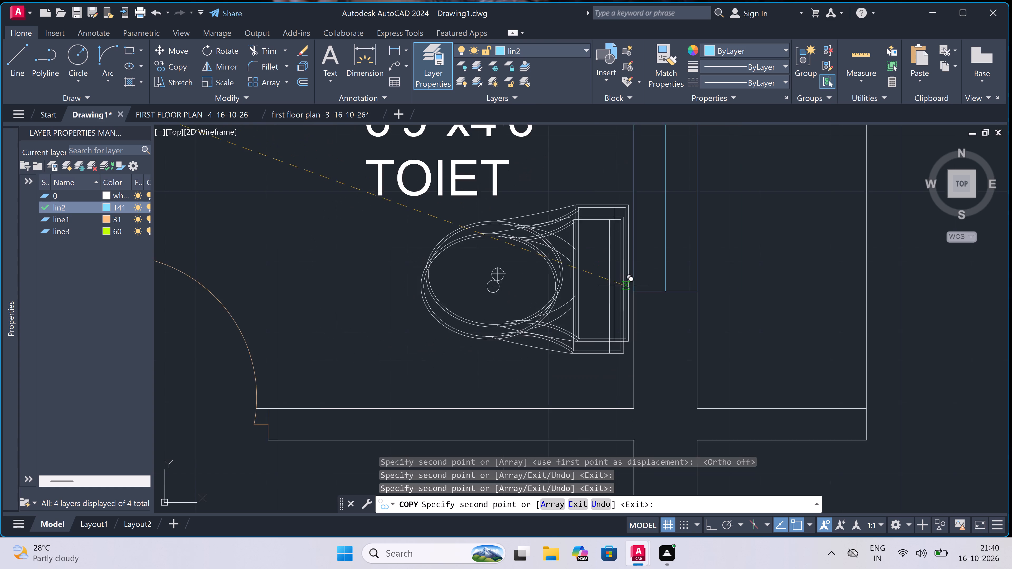
scroll(624, 285, down, 4)
scroll(614, 254, down, 2)
scroll(613, 241, up, 4)
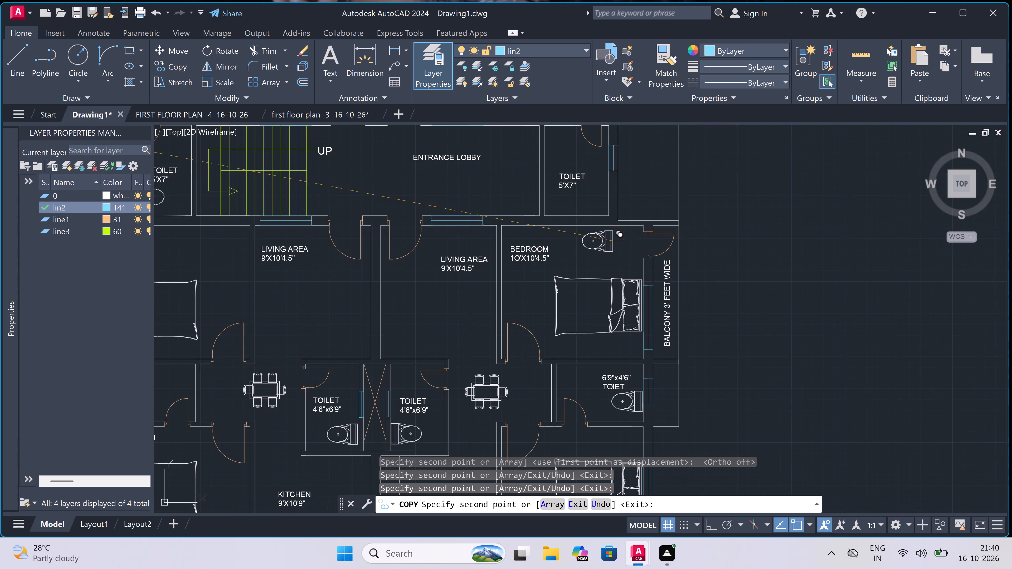
scroll(613, 240, down, 2)
scroll(594, 213, up, 4)
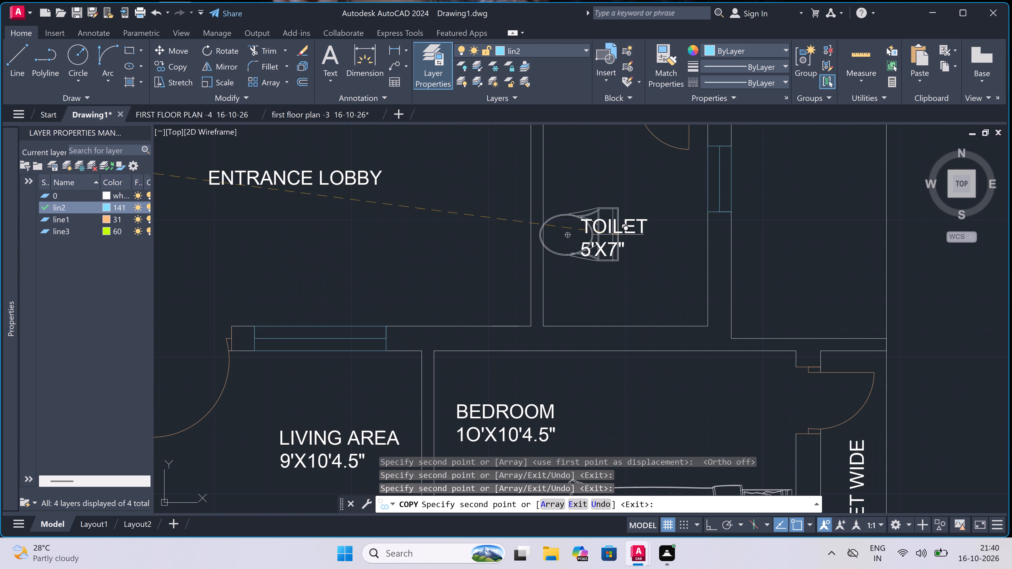
scroll(714, 262, up, 3)
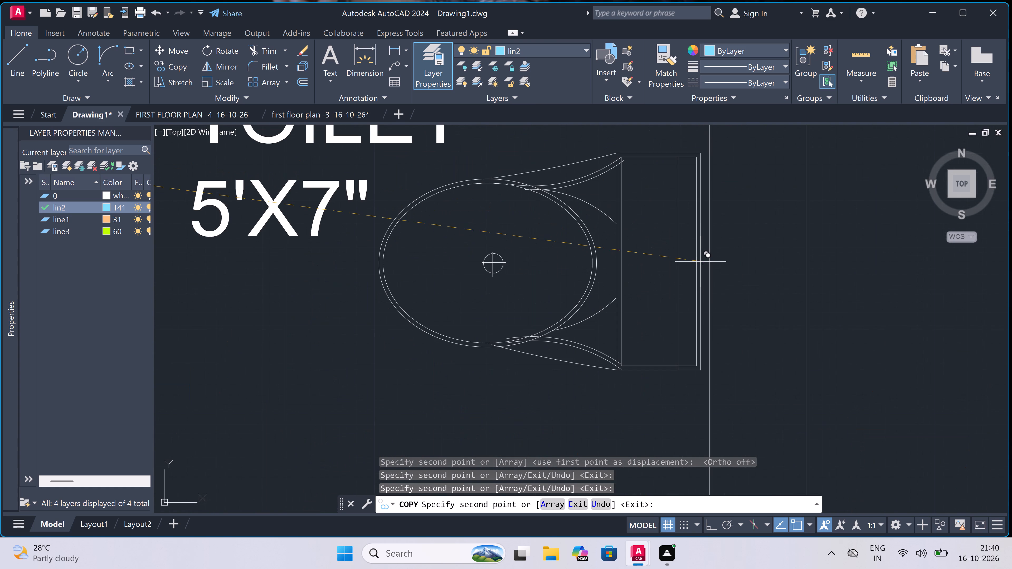
click(700, 262)
Place a WC copy in the upper-right unit's 6'9"x4'6" toilet, its tank against the window wall, and finish copying.
scroll(678, 283, down, 8)
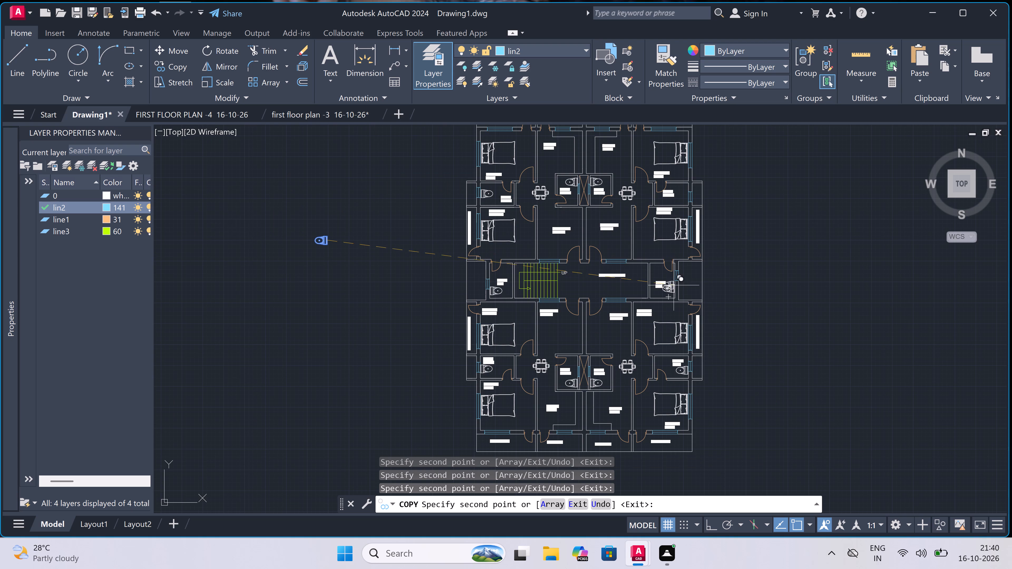
scroll(673, 246, down, 2)
scroll(669, 223, up, 5)
scroll(794, 225, up, 3)
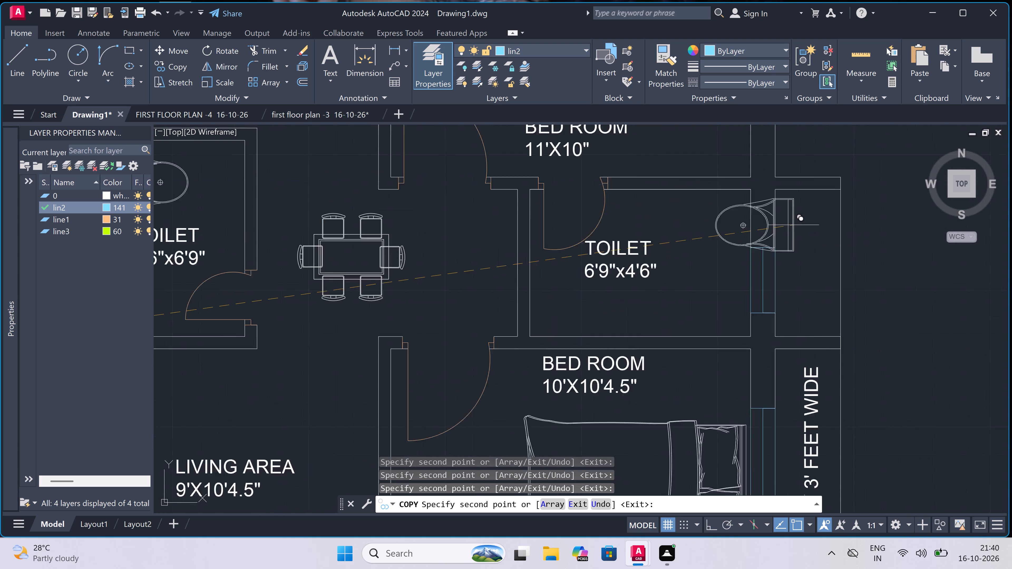
scroll(715, 316, up, 1)
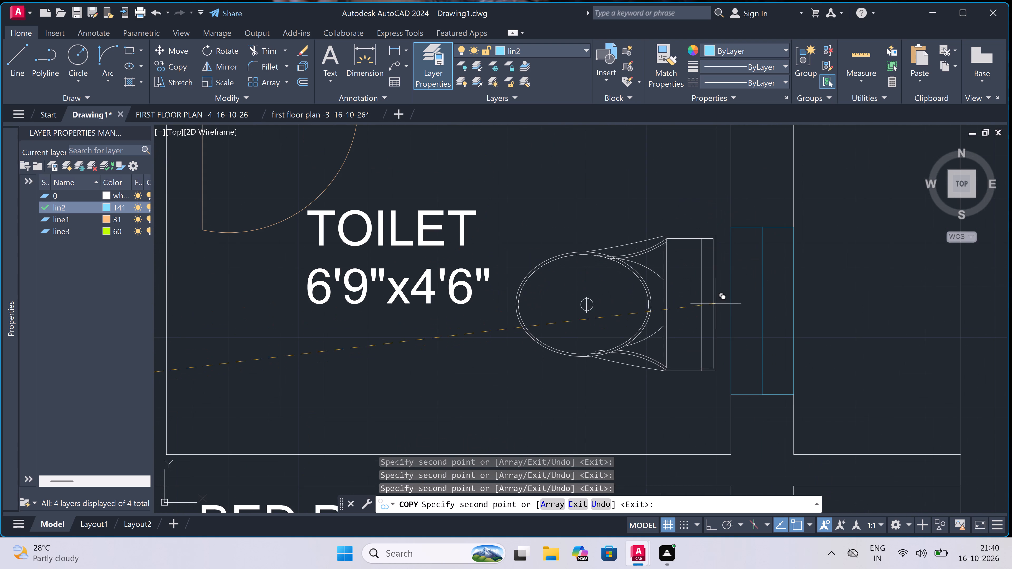
click(724, 278)
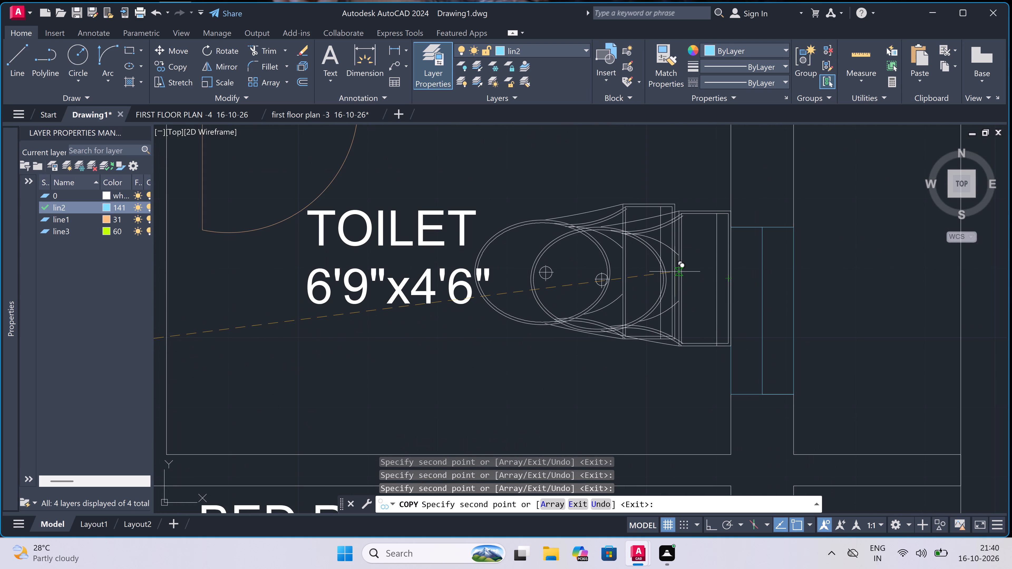
key(Escape)
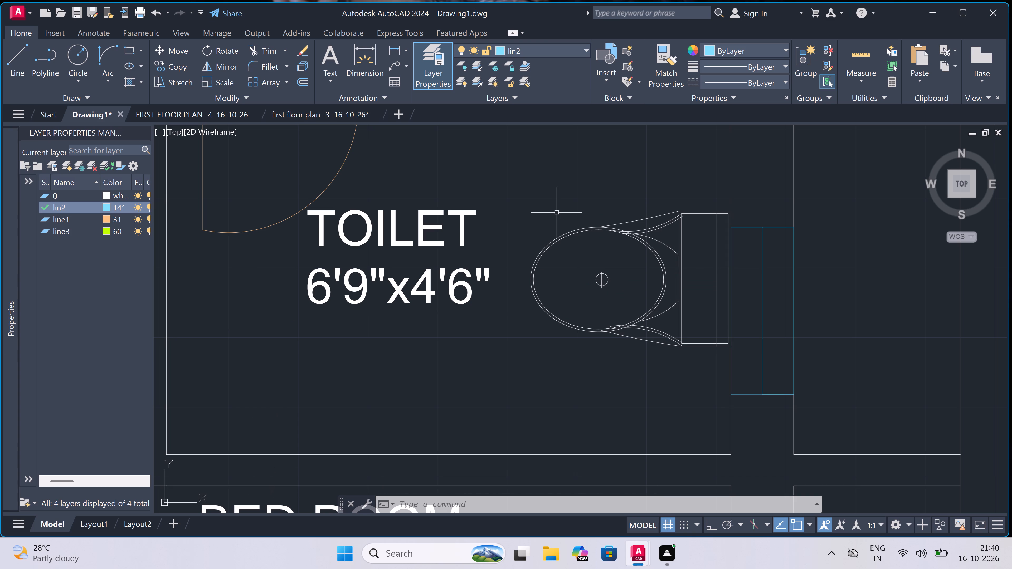
Delete the original WC block lying outside the floor plan.
scroll(556, 218, down, 8)
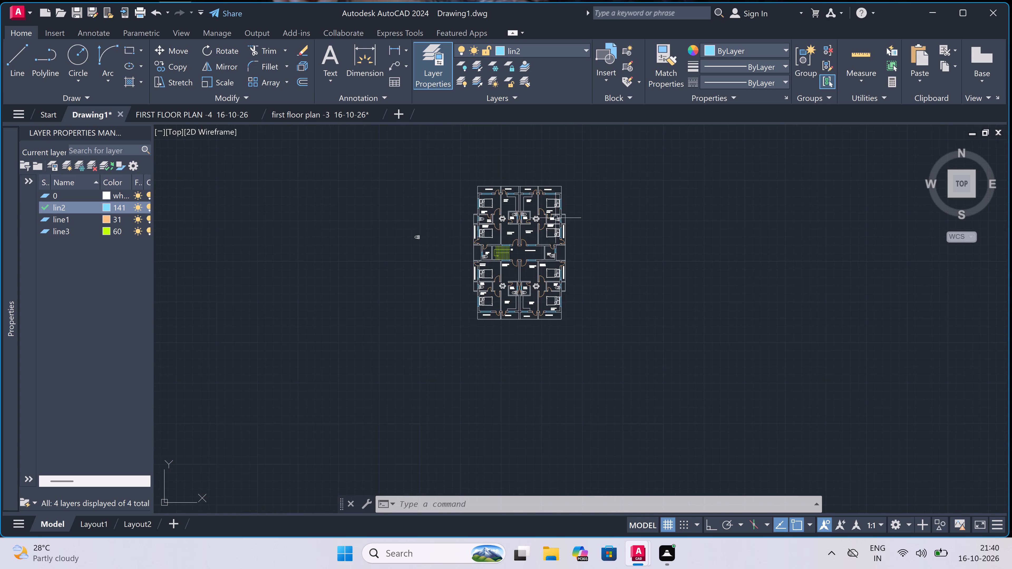
scroll(556, 218, up, 3)
scroll(455, 212, down, 3)
scroll(362, 219, up, 2)
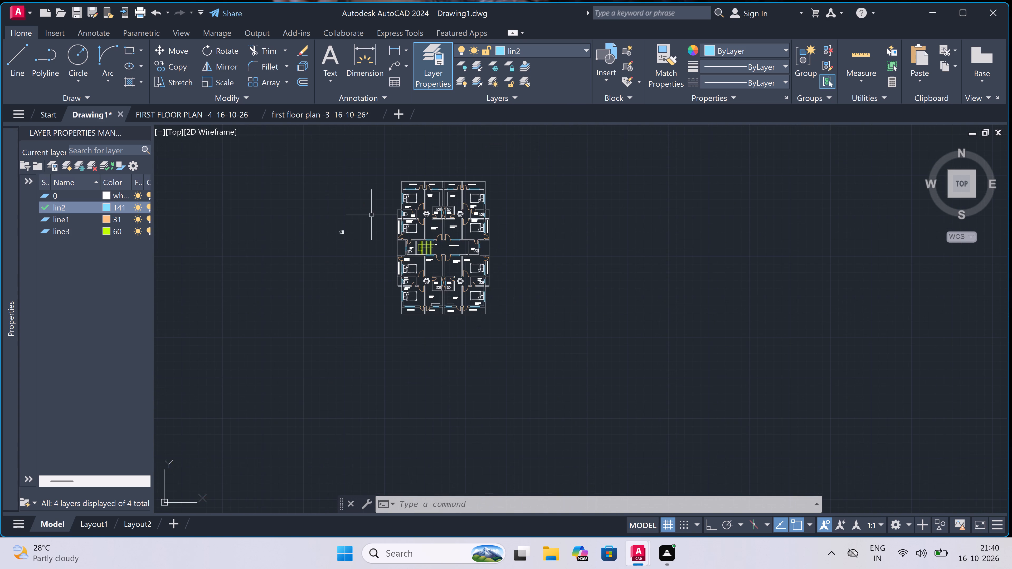
click(362, 219)
click(276, 283)
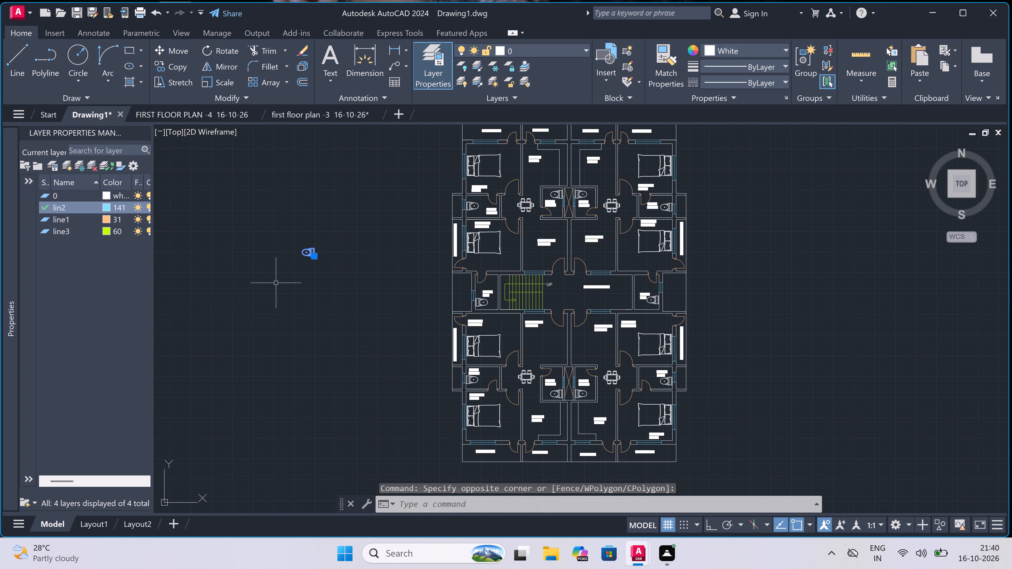
key(Delete)
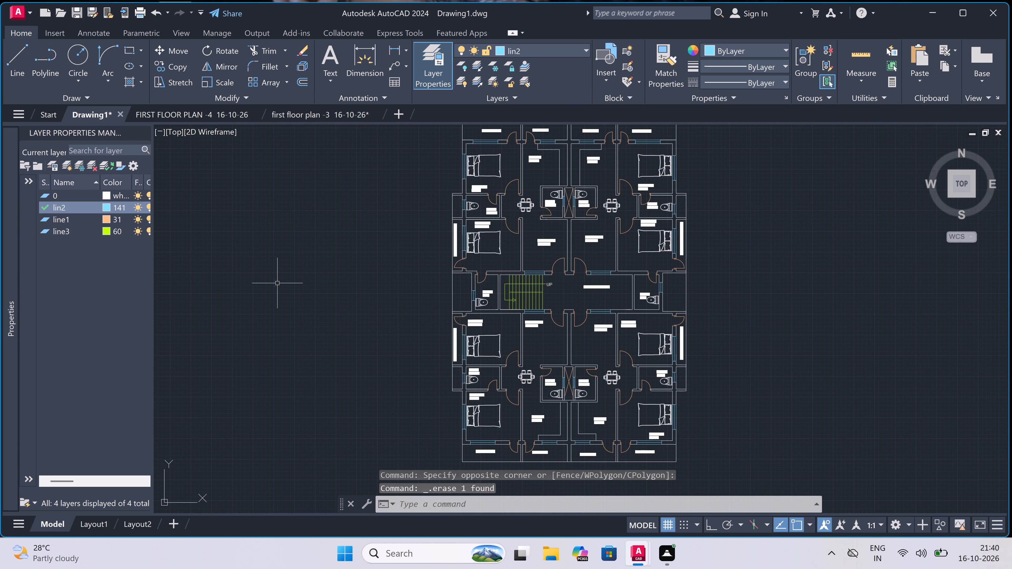
Move the upper-right unit's LIVING AREA 9'X10'4.5" label beside the central party wall, just below the 4'6"x6'9" toilet.
scroll(532, 271, up, 3)
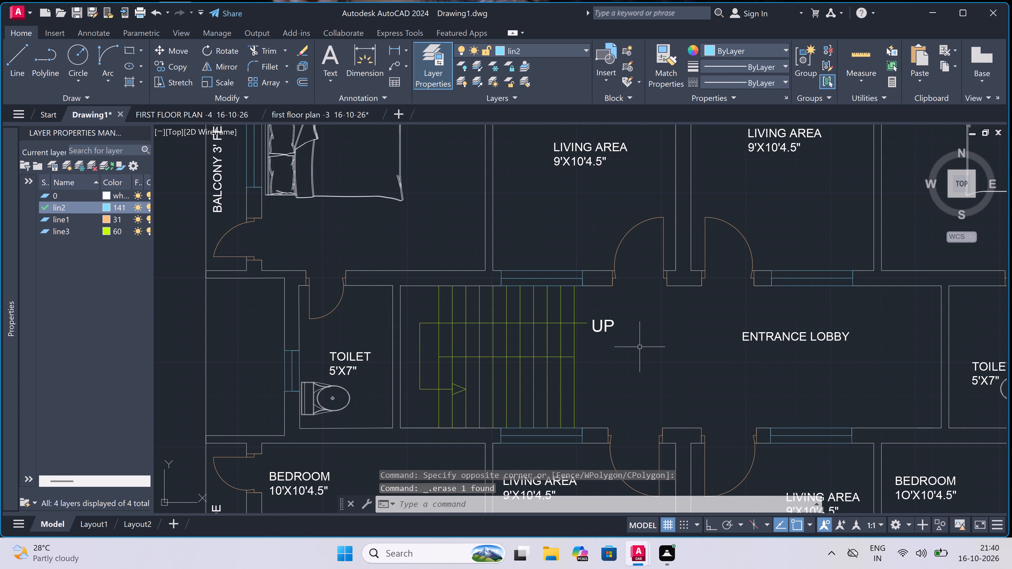
scroll(474, 340, down, 3)
scroll(545, 281, up, 2)
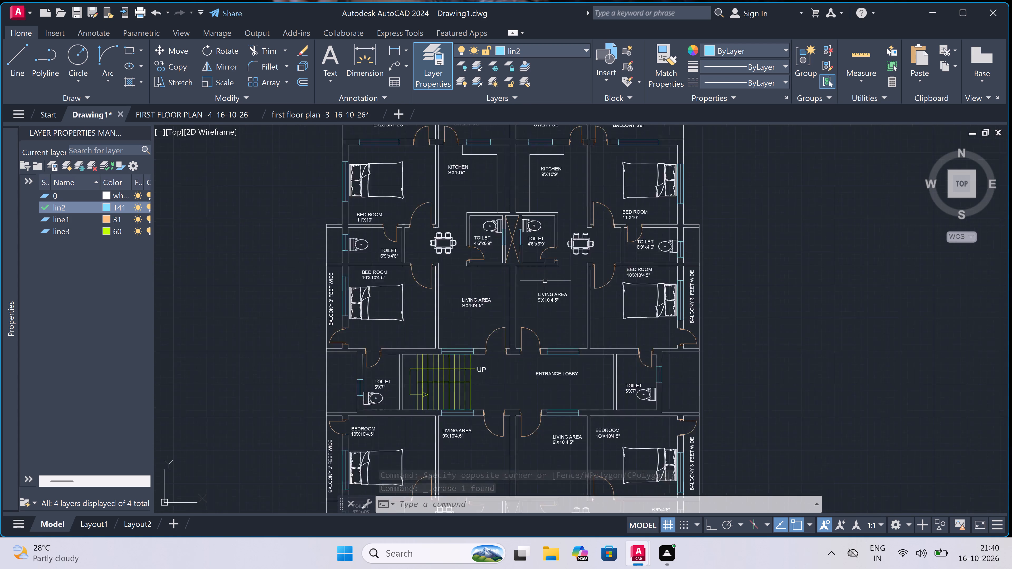
scroll(546, 281, up, 1)
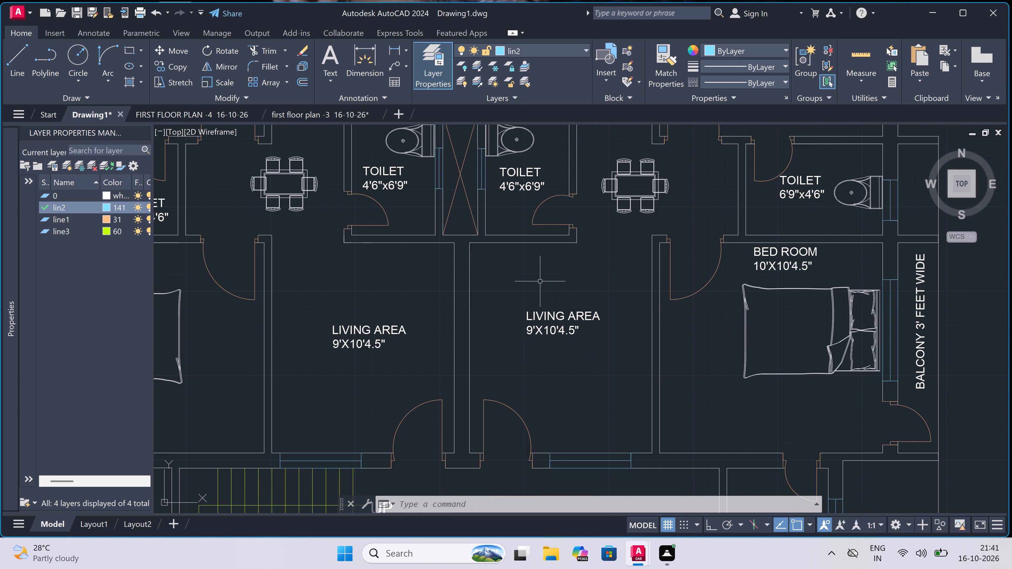
click(541, 314)
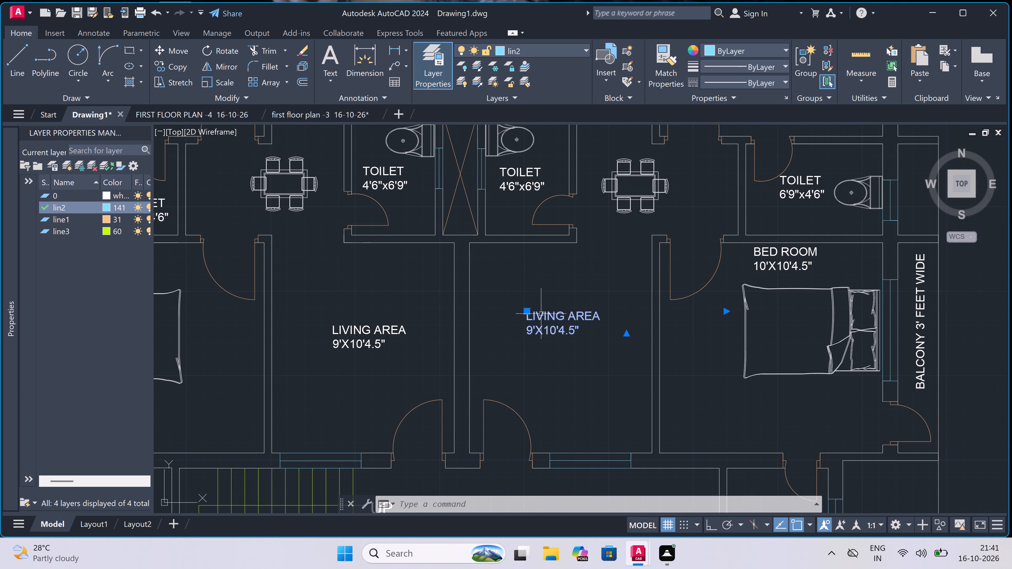
click(529, 312)
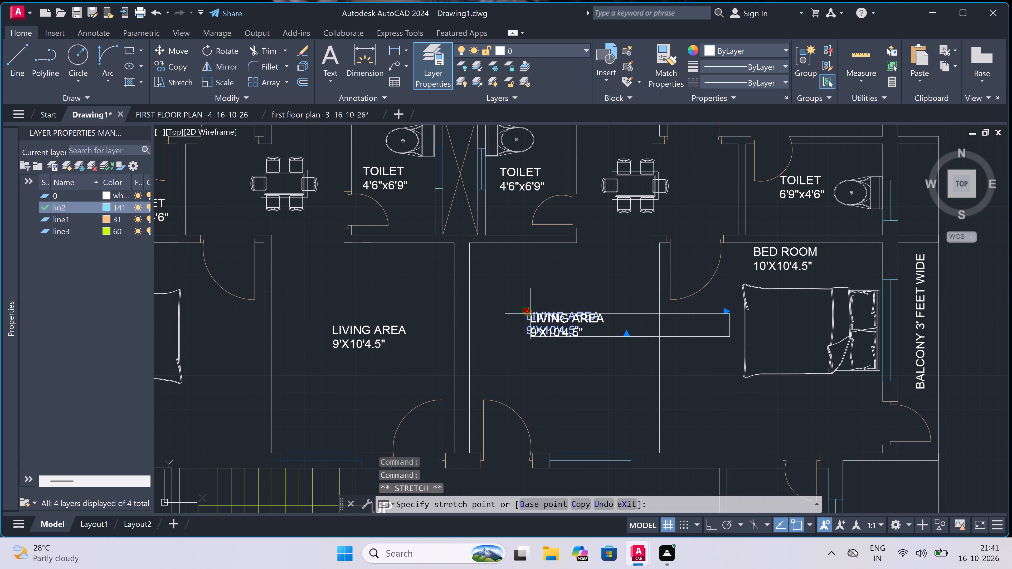
click(489, 269)
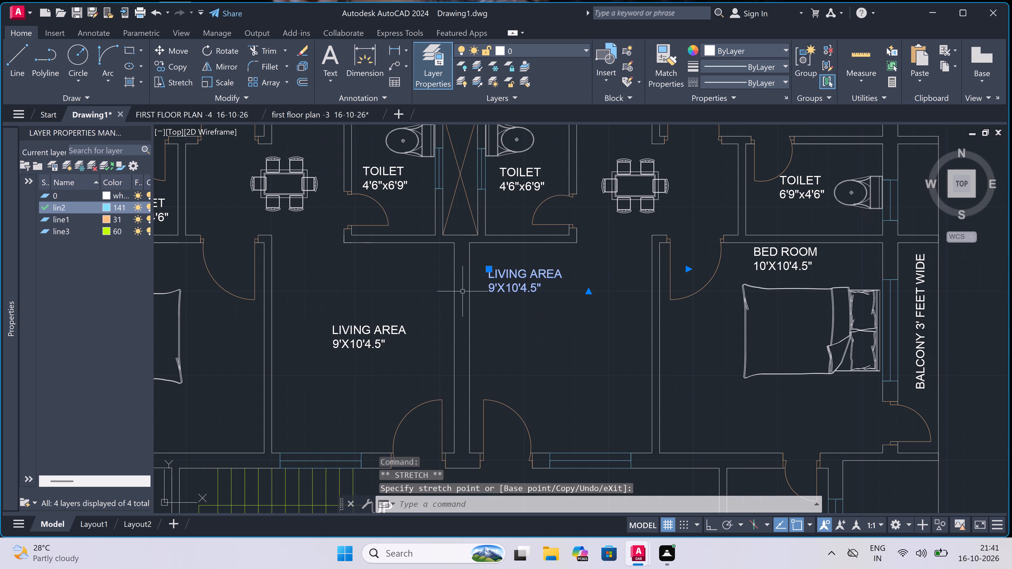
key(Escape)
Move the upper-left unit's LIVING AREA 9'X10'4.5" label up near the central party wall, just below the 4'6"x6'9" toilet.
click(381, 330)
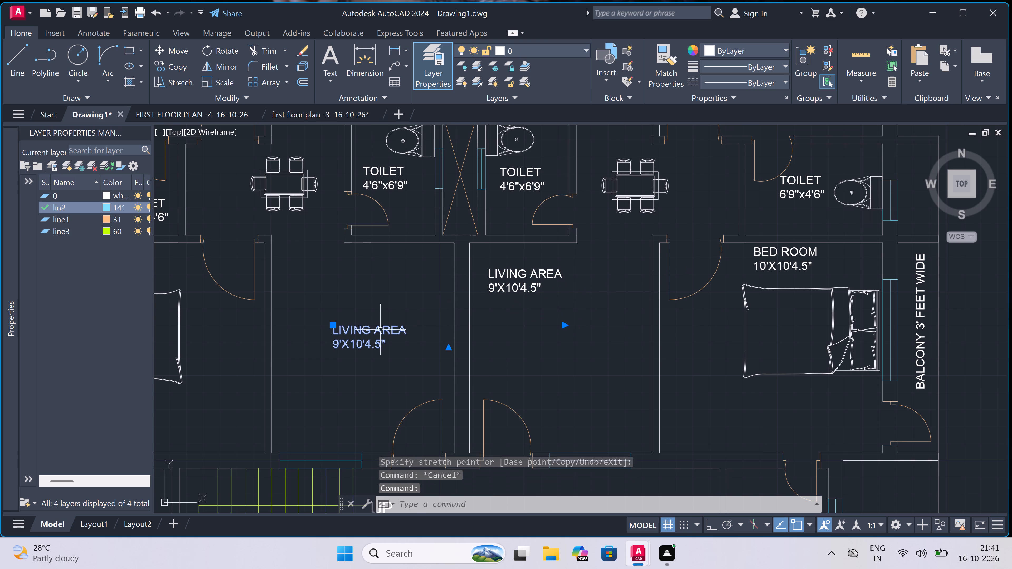
click(335, 326)
click(365, 266)
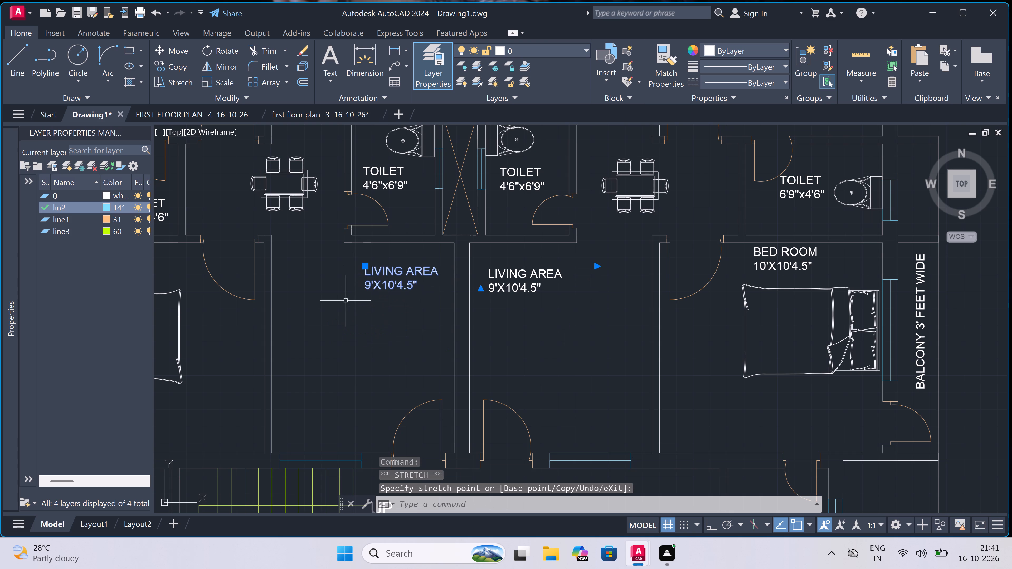
key(Escape)
Move the lower-left unit's LIVING AREA 9'X10'4.5" label down to just above the 4'6"x6'9" toilet wall.
scroll(352, 318, down, 4)
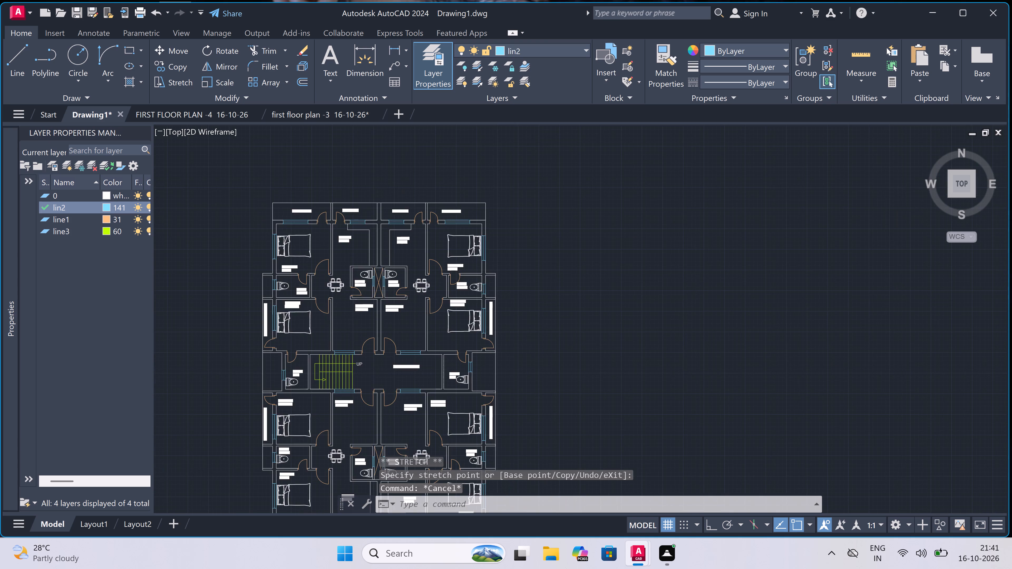
scroll(353, 317, down, 1)
scroll(357, 363, up, 3)
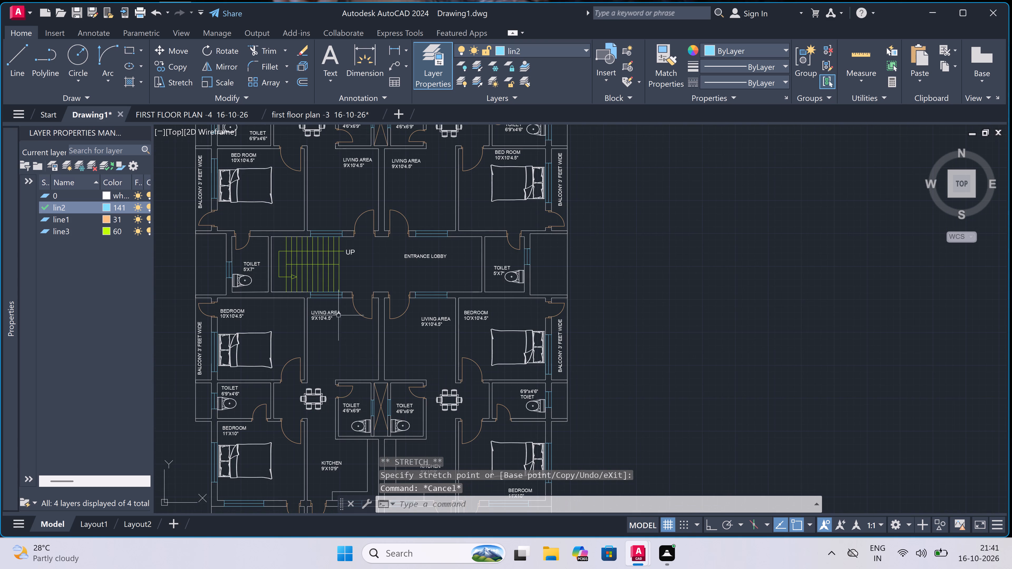
click(319, 319)
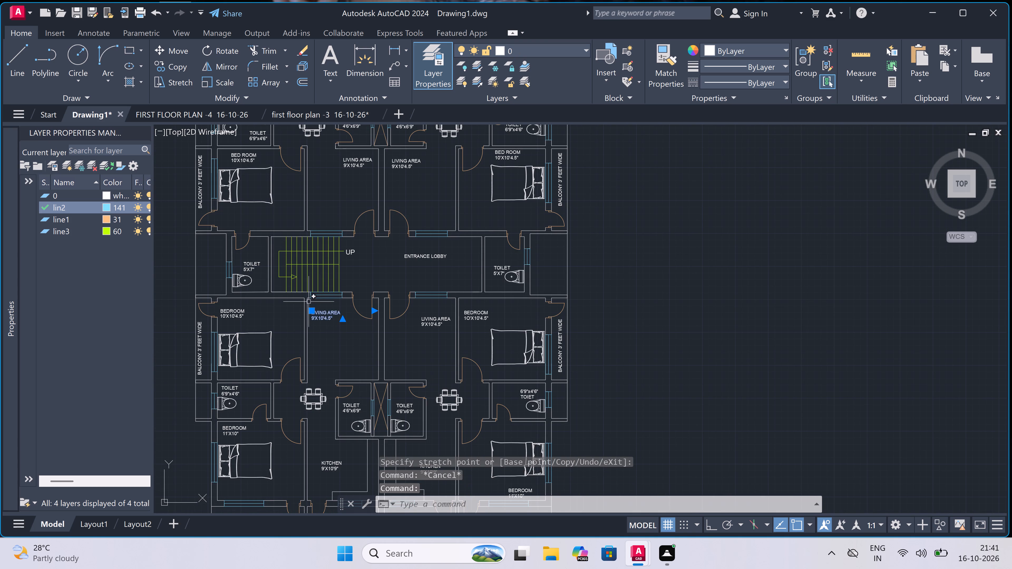
double_click(310, 310)
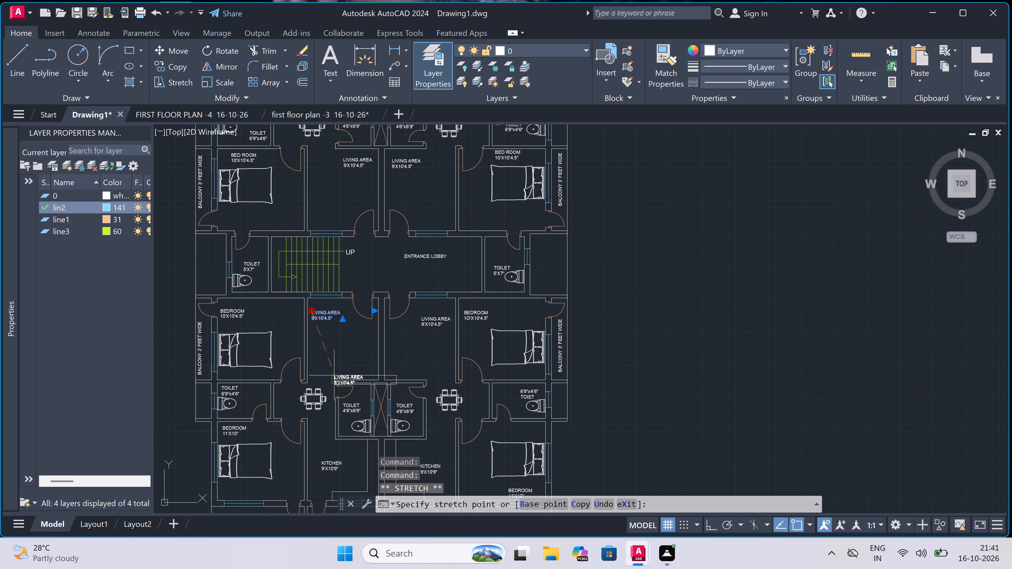
scroll(341, 382, up, 3)
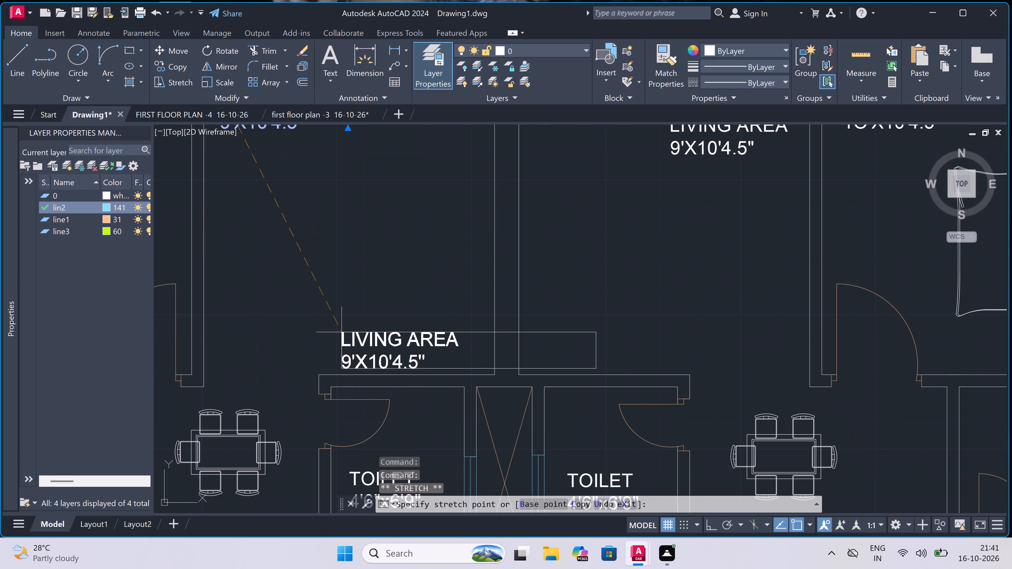
click(341, 330)
key(Escape)
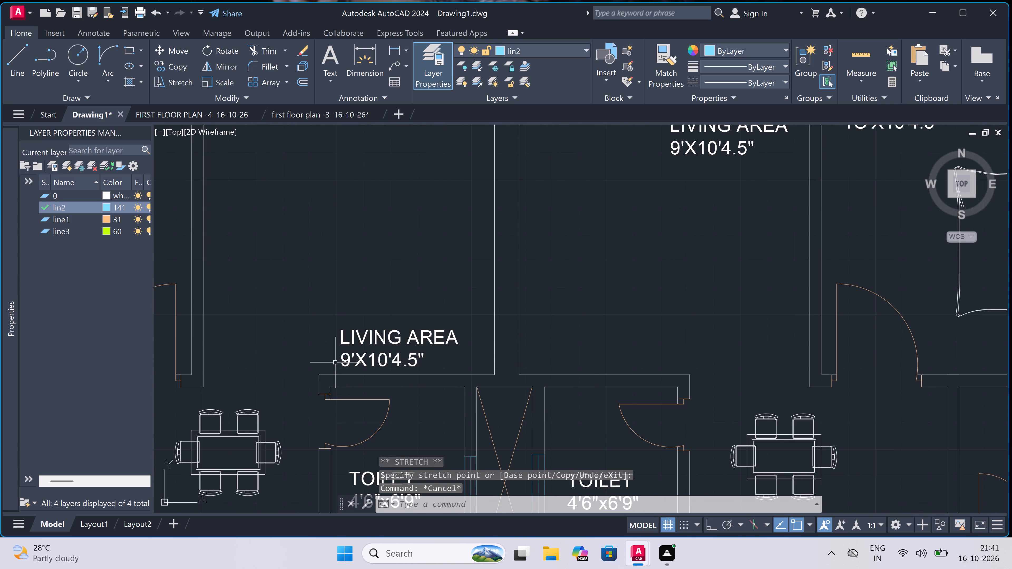
Move the lower-right unit's LIVING AREA 9'X10'4.5" label to the room's lower-left corner, just above the 4'6"x6'9" toilet.
scroll(335, 362, down, 3)
scroll(387, 314, up, 2)
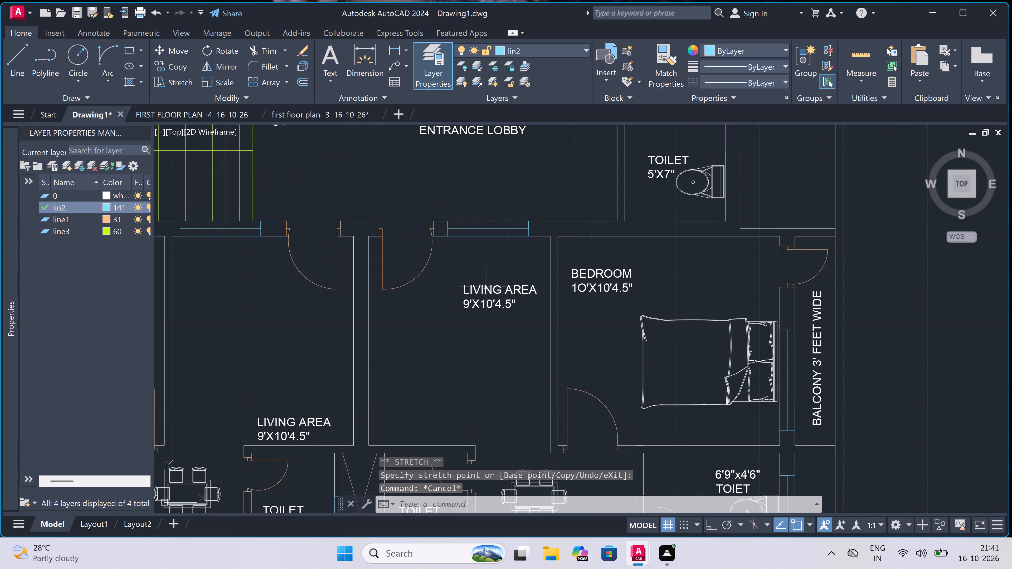
click(485, 288)
click(464, 286)
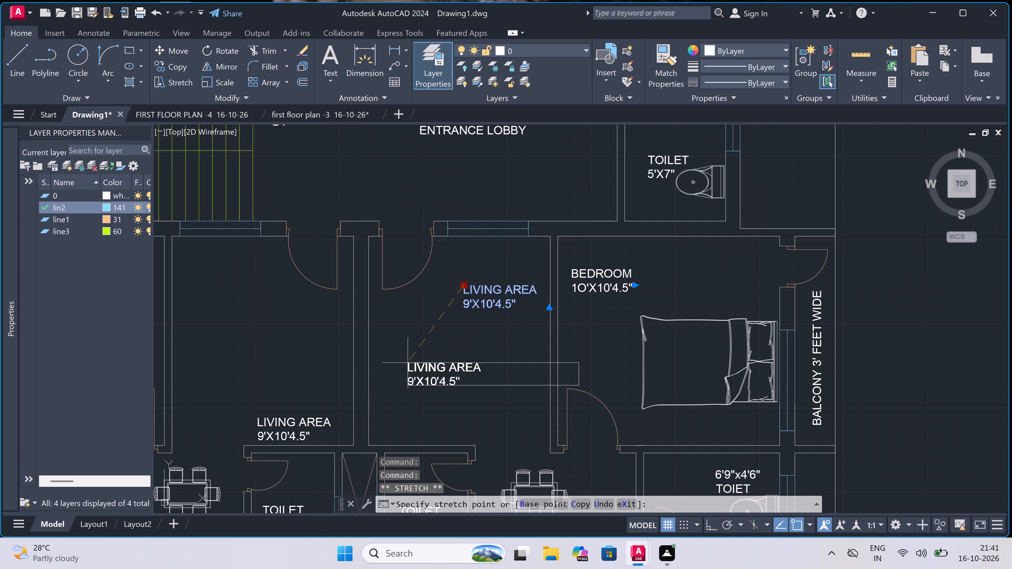
scroll(378, 420, up, 2)
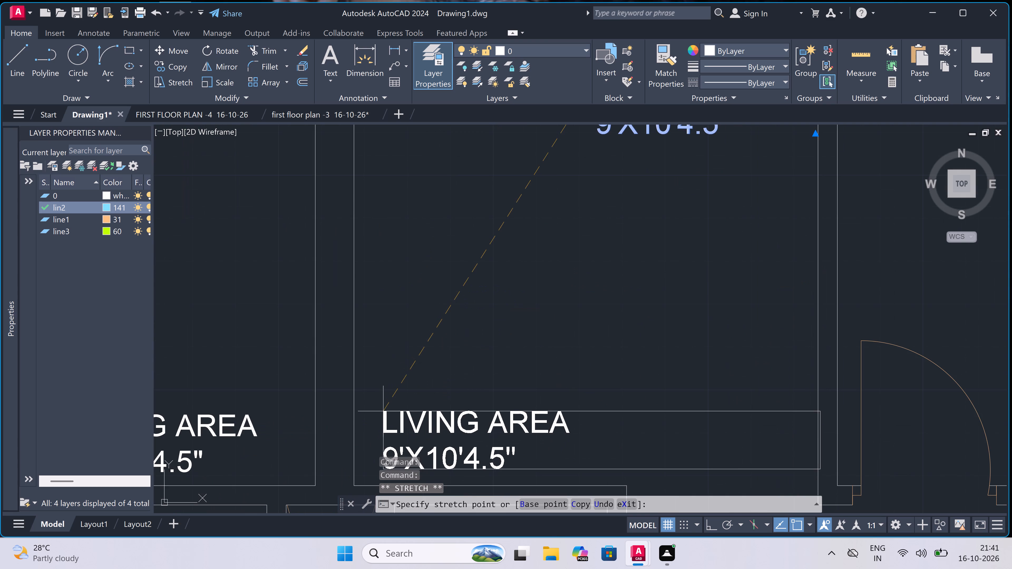
click(388, 413)
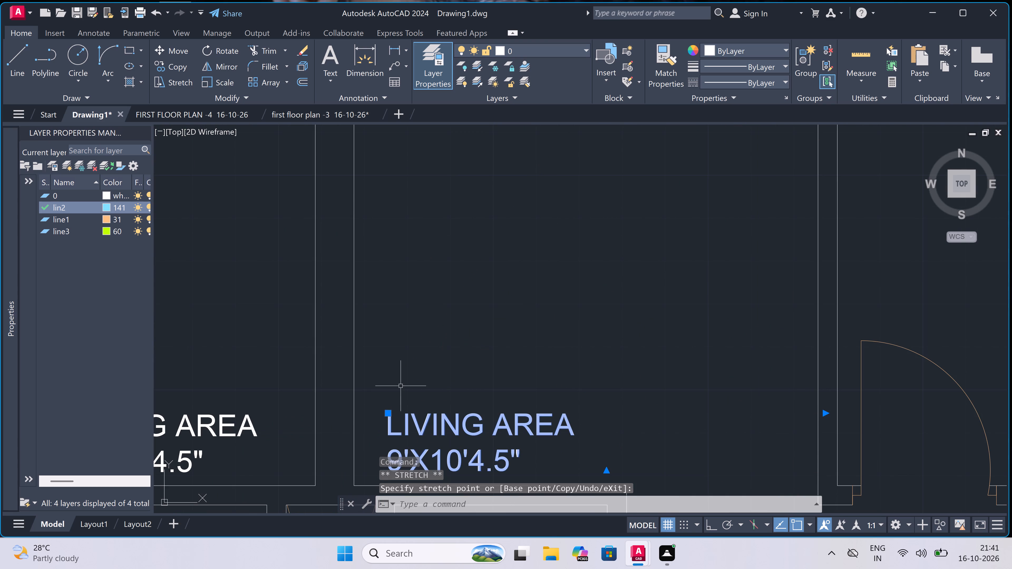
key(Escape)
Switch to the first floor plan -3 drawing and copy the two sofas and round table from the 12'-3"x21'-10" living cum dining room.
scroll(401, 386, down, 4)
scroll(401, 386, up, 2)
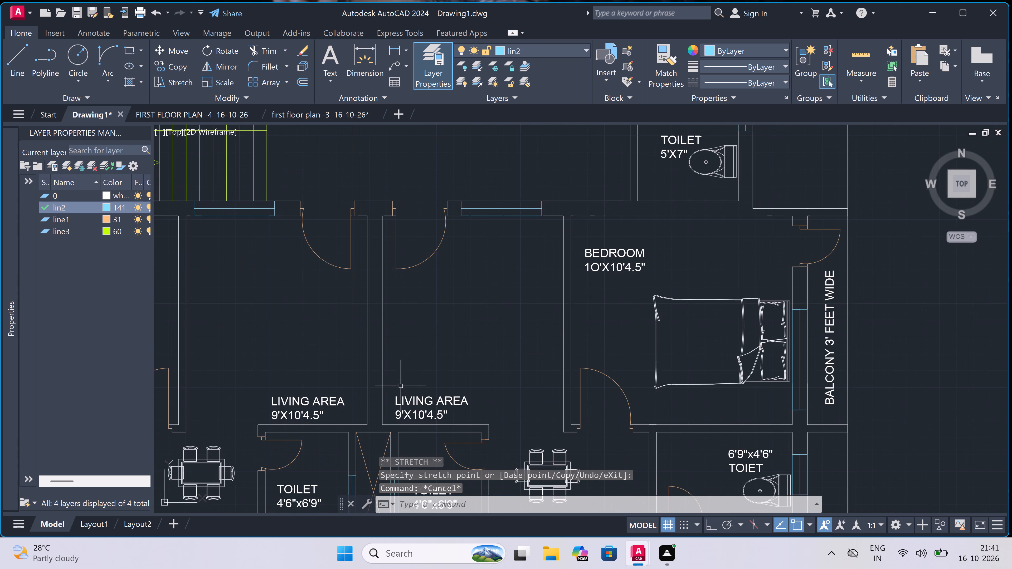
scroll(401, 386, down, 1)
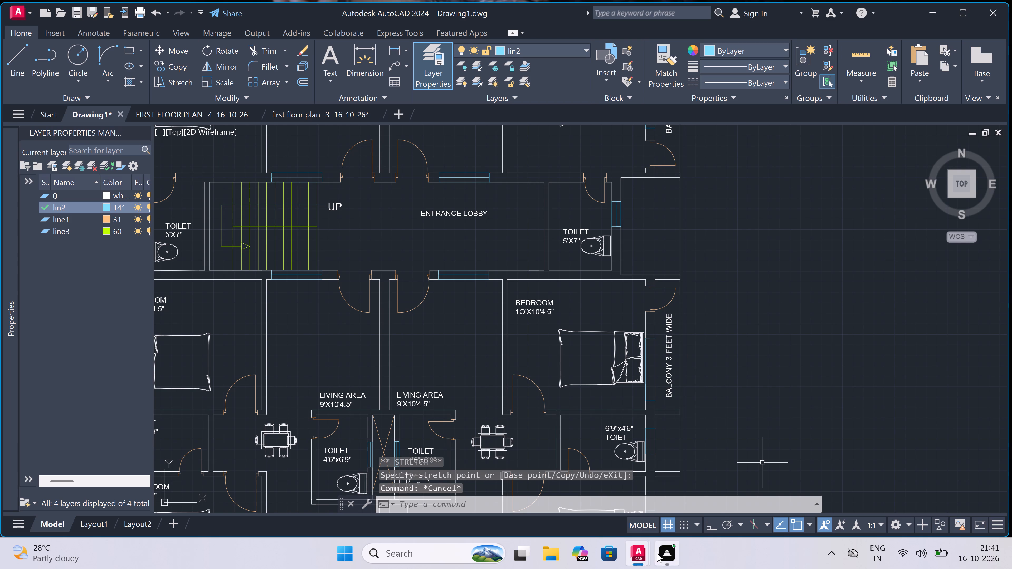
click(757, 477)
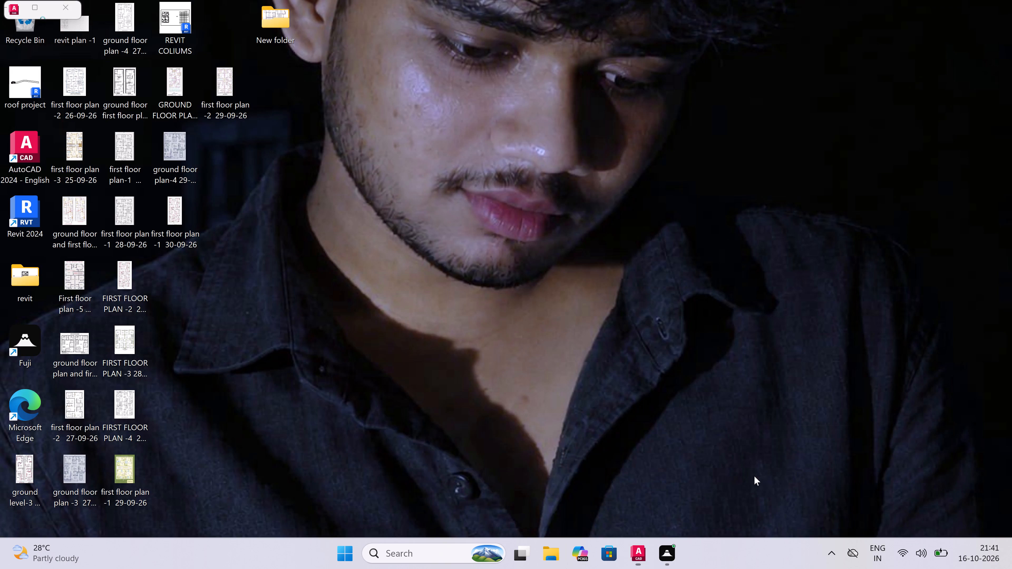
scroll(516, 234, up, 1)
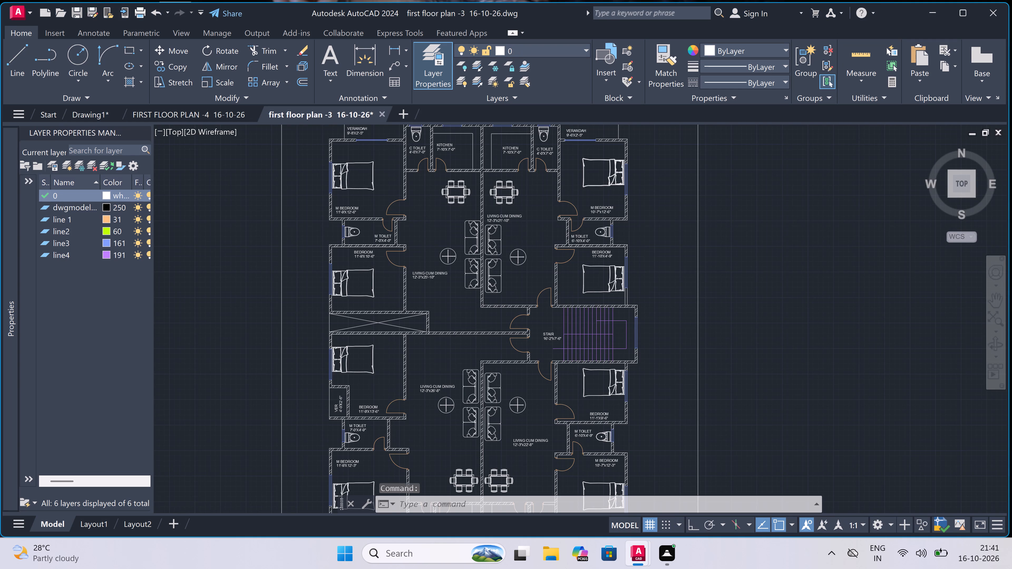
scroll(516, 234, up, 1)
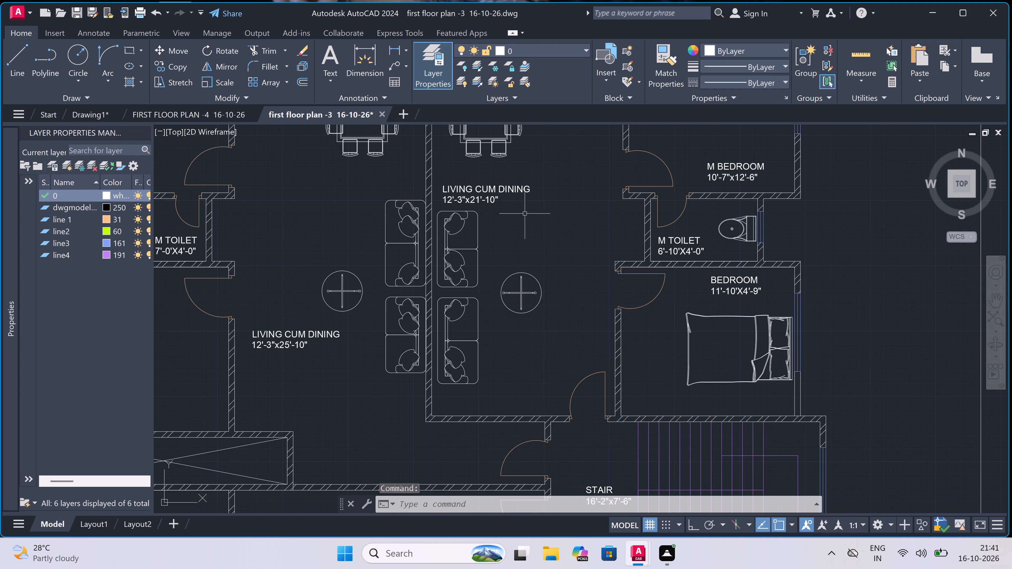
click(558, 213)
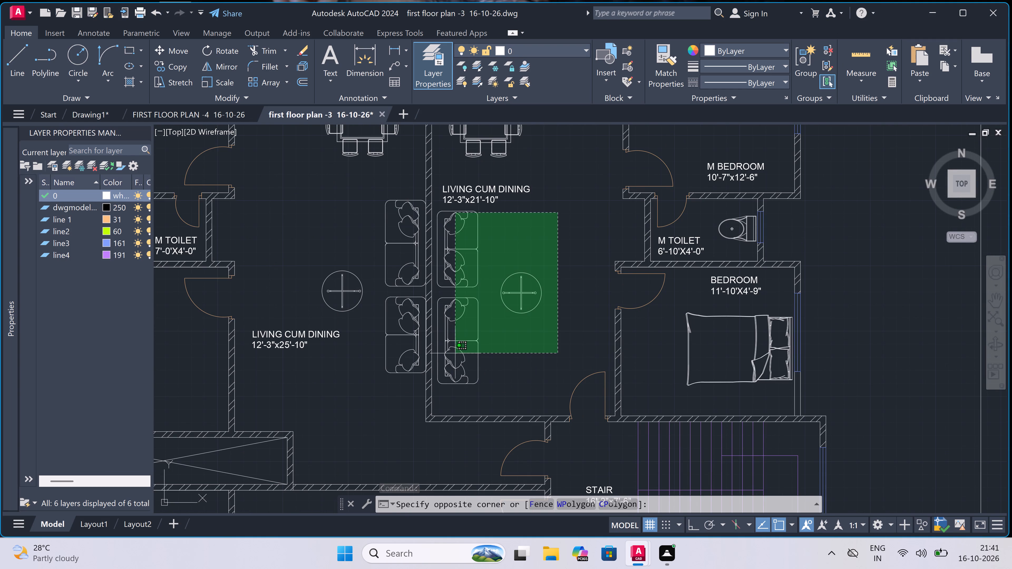
double_click(445, 399)
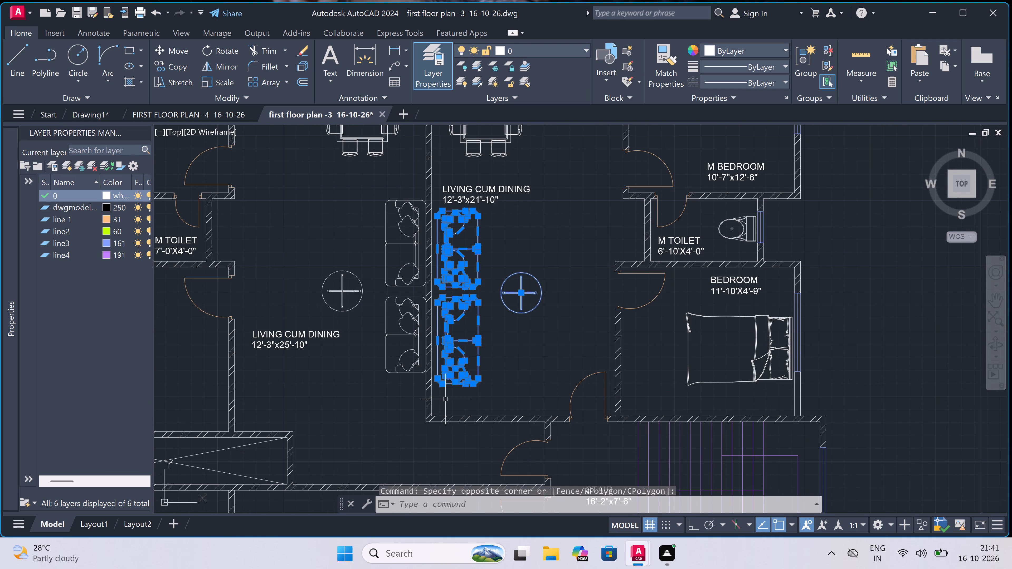
scroll(451, 211, up, 4)
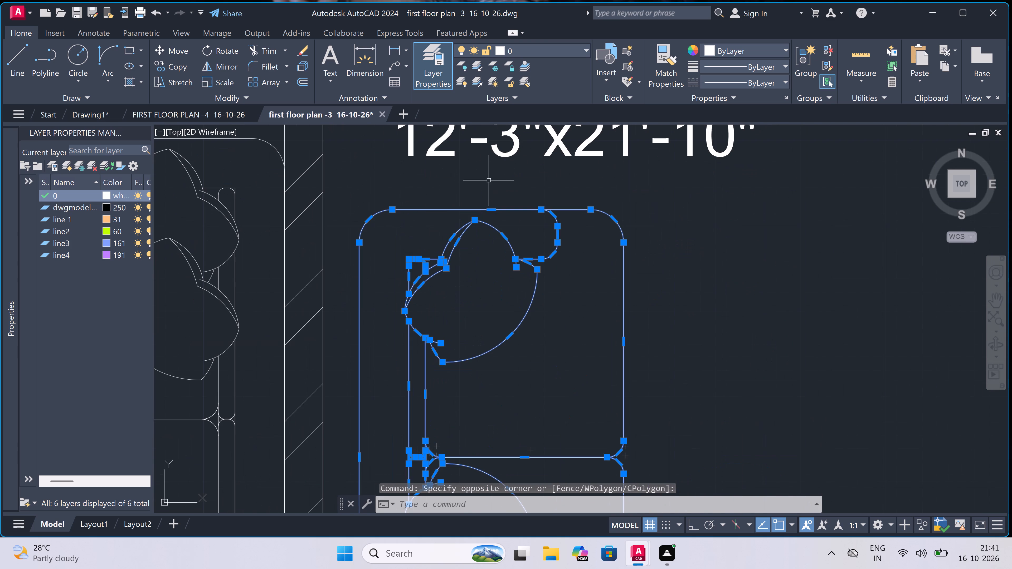
scroll(498, 176, down, 5)
scroll(537, 199, up, 1)
key(ctrl+c)
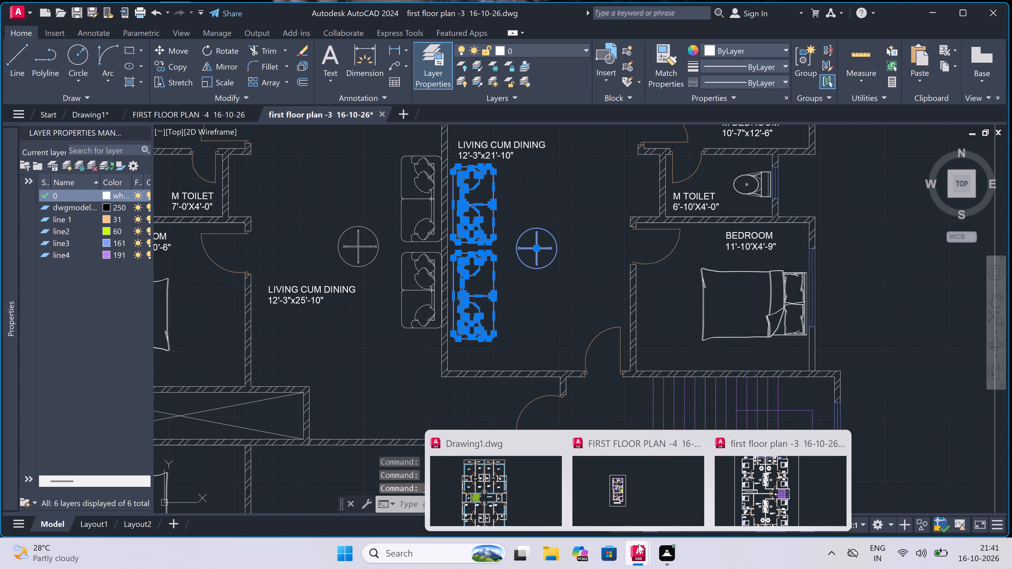
Return to Drawing1 and paste the two sofas and round table in the empty space to the right of the floor plan.
click(517, 490)
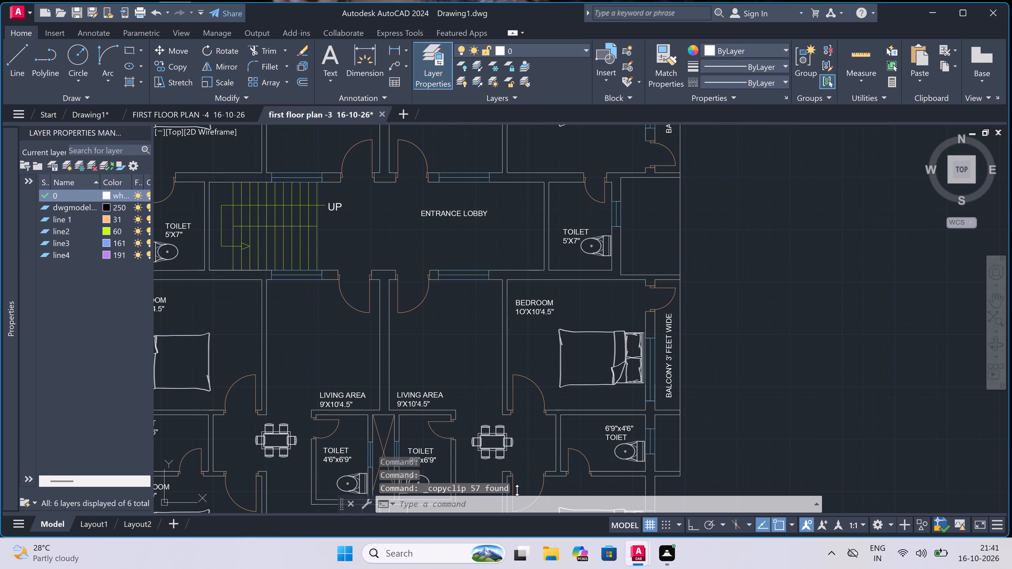
key(ctrl+v)
scroll(488, 400, down, 3)
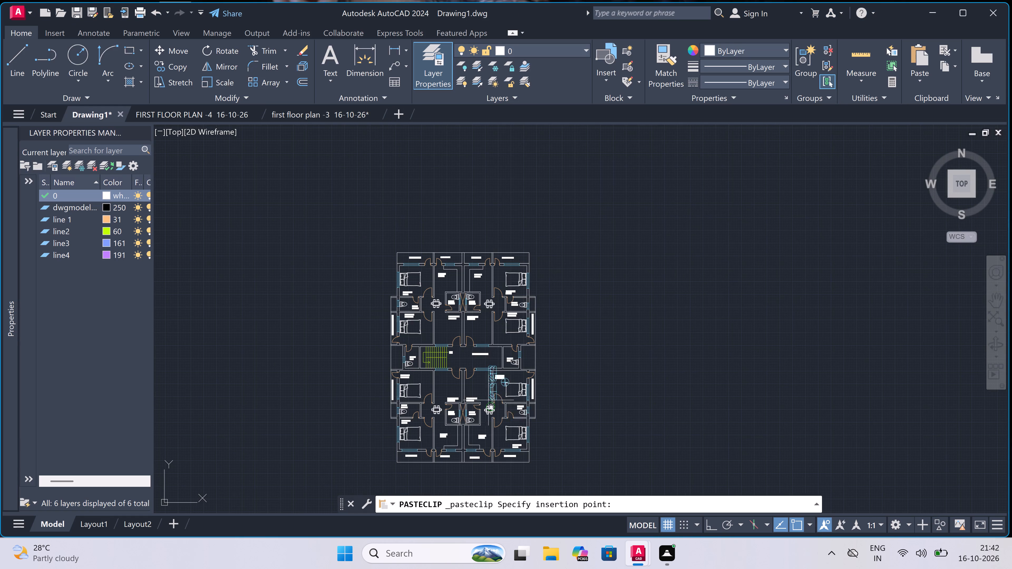
scroll(538, 400, up, 2)
click(566, 386)
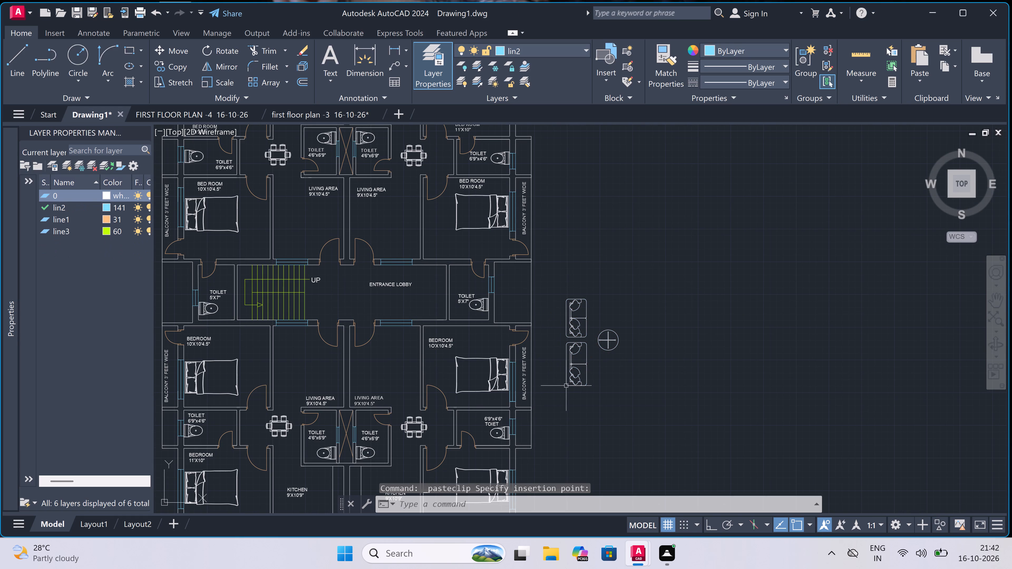
key(Escape)
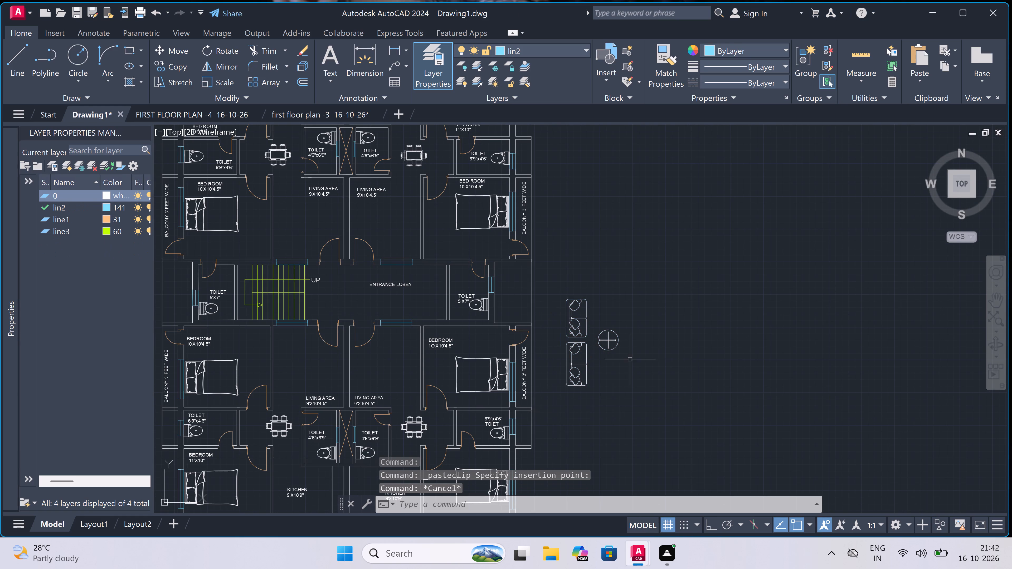
Scale the pasted two sofas and round table down freehand so the set suits the living areas.
scroll(650, 317, up, 2)
scroll(650, 317, down, 1)
click(635, 274)
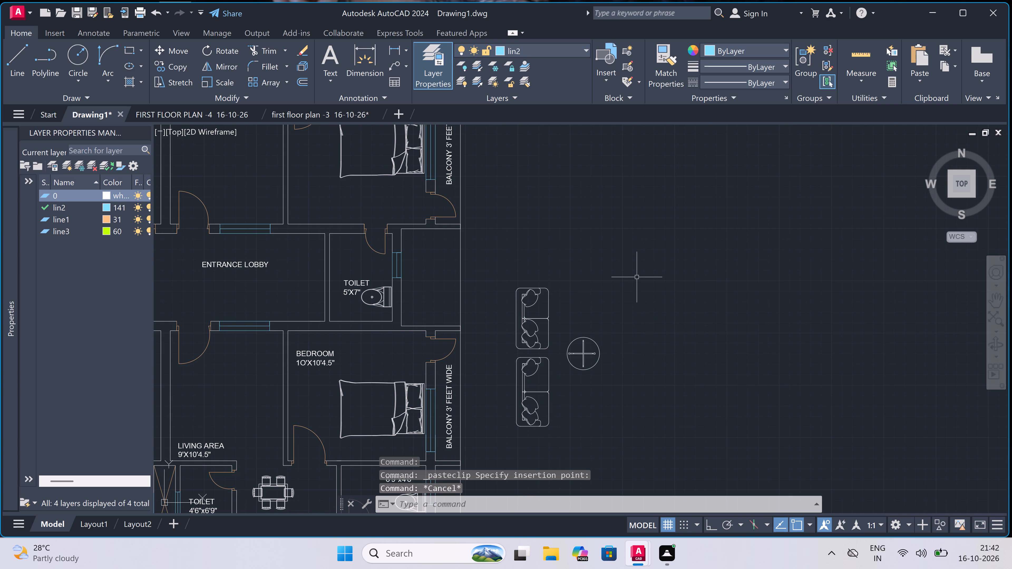
click(514, 443)
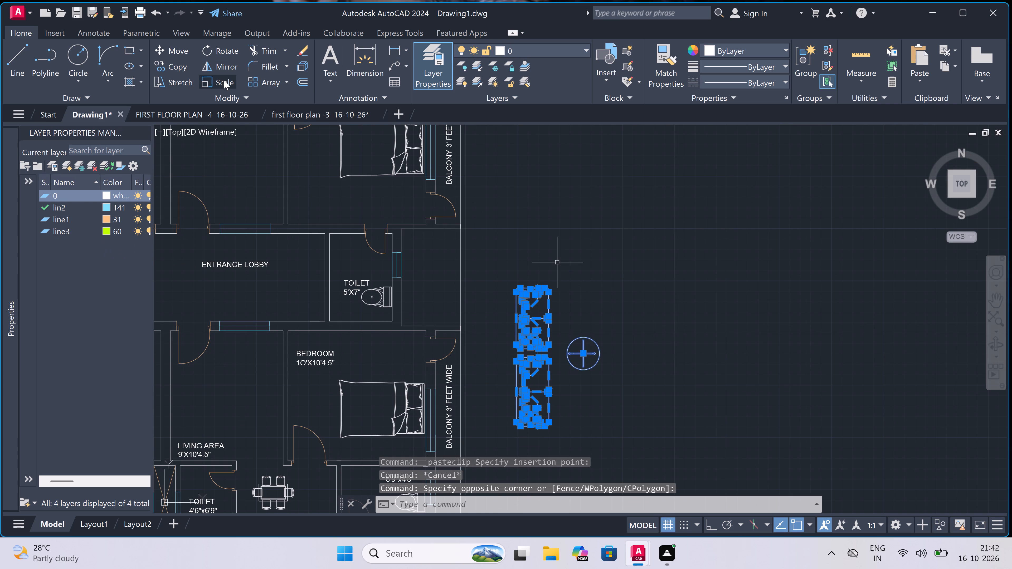
click(224, 80)
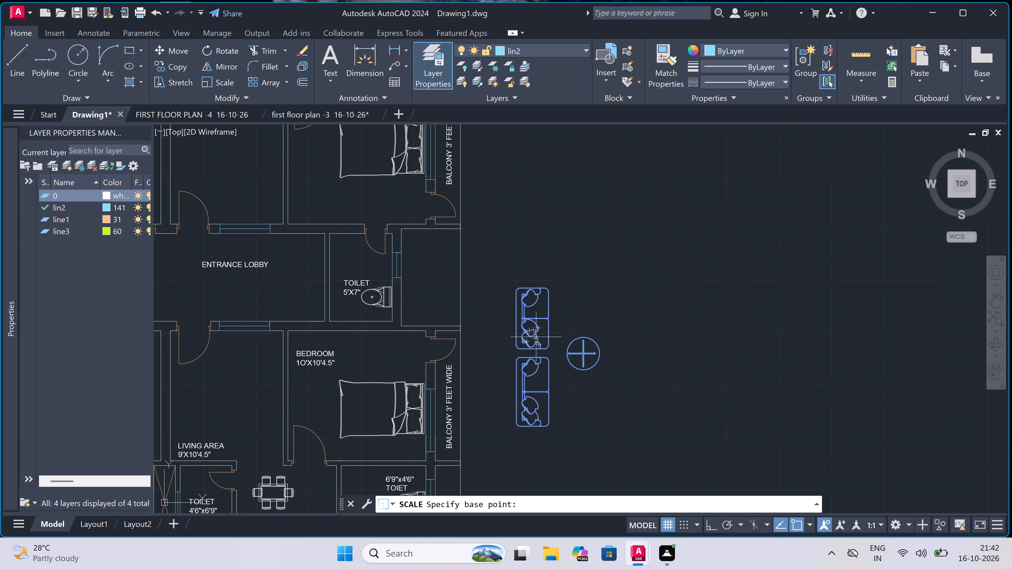
double_click(536, 335)
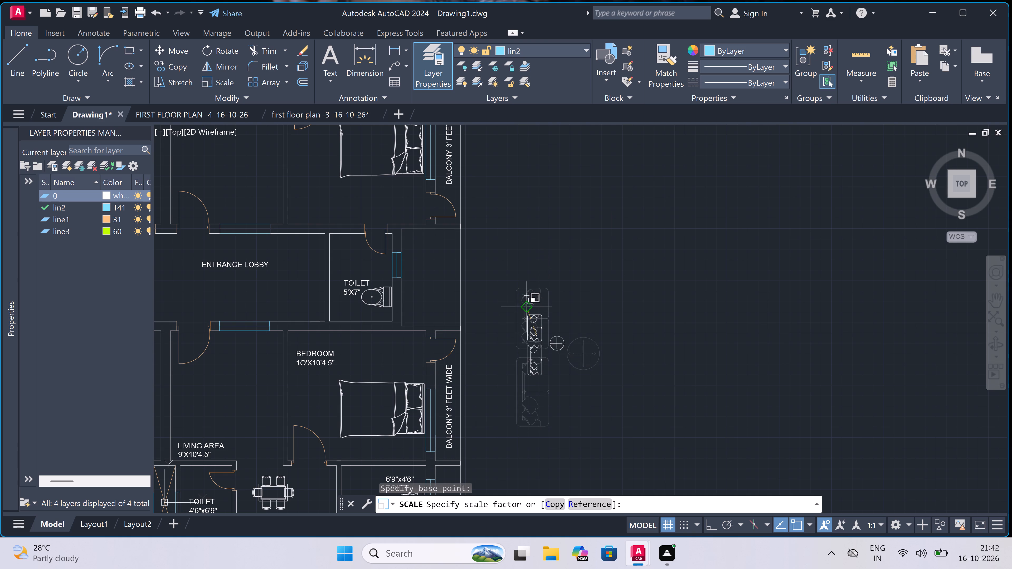
double_click(529, 288)
scroll(531, 288, down, 3)
scroll(531, 288, up, 2)
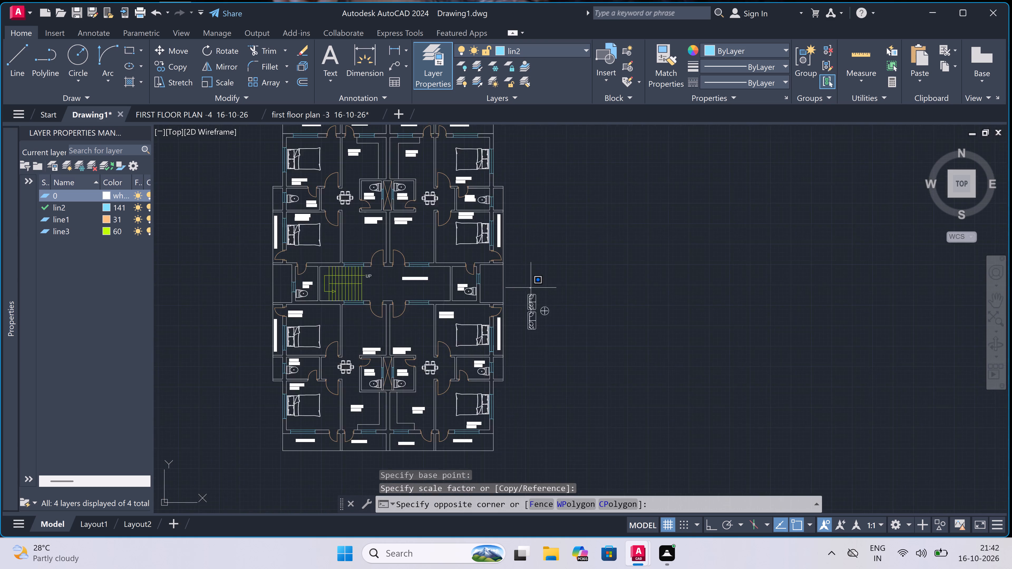
key(Escape)
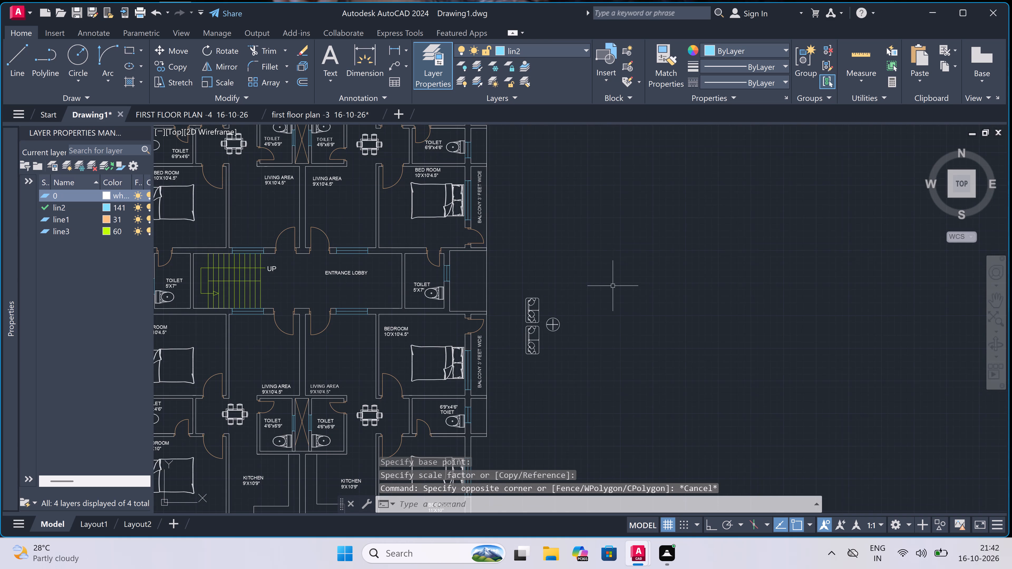
Copy the scaled sofa and table set into the lower-left unit's living area, with the sofa backs against the bedroom-side wall.
click(581, 279)
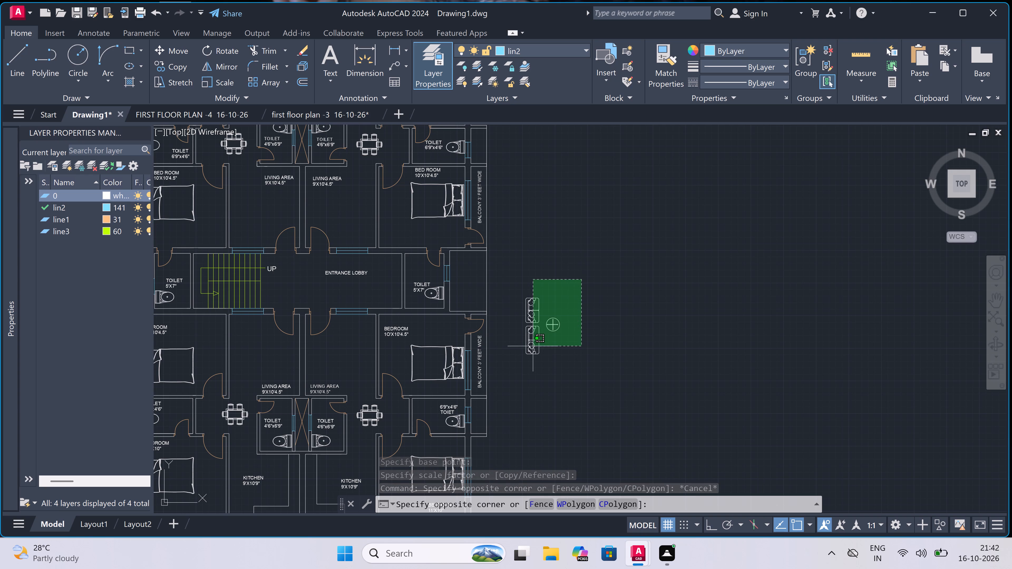
click(512, 369)
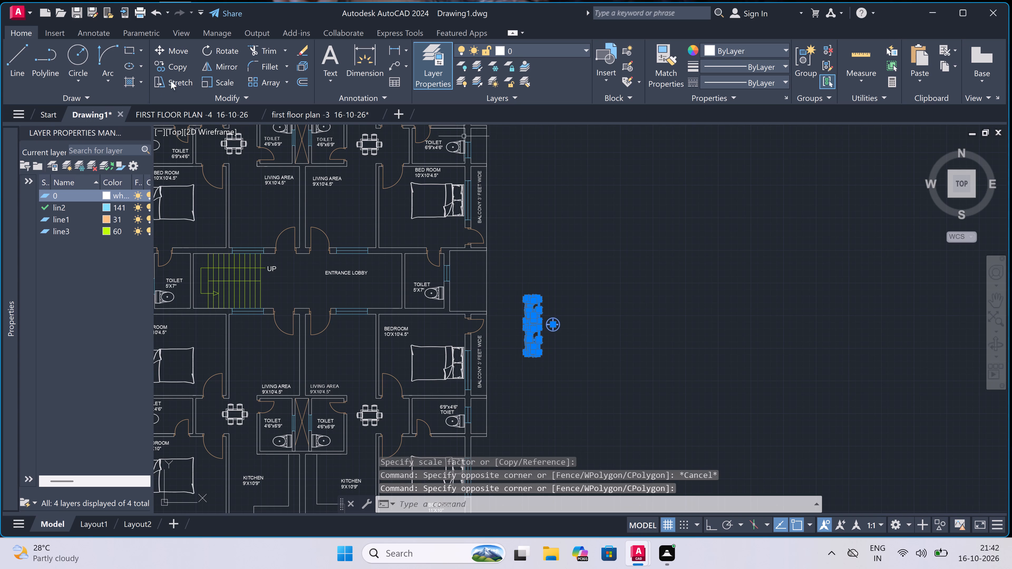
click(170, 62)
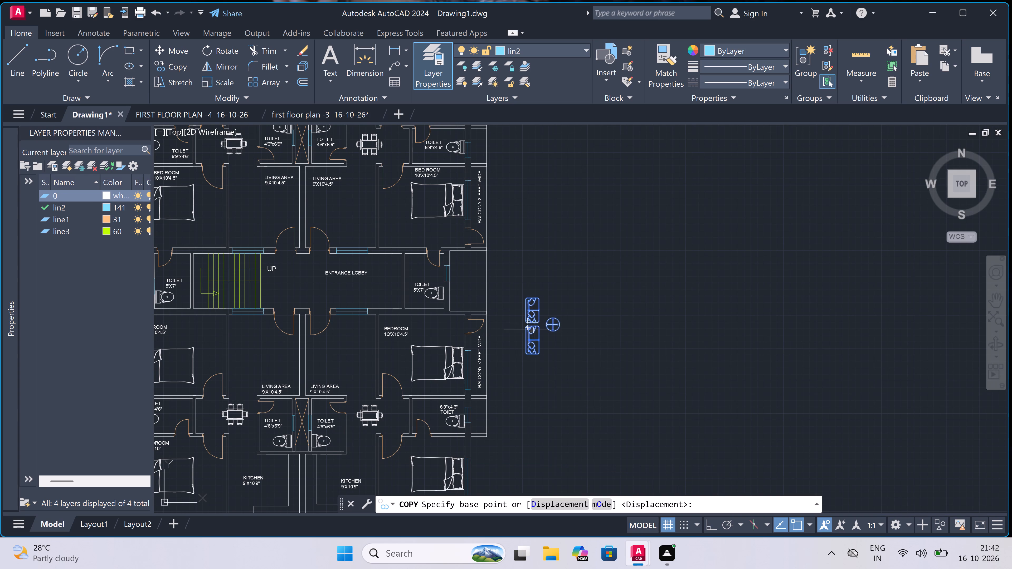
scroll(529, 329, up, 3)
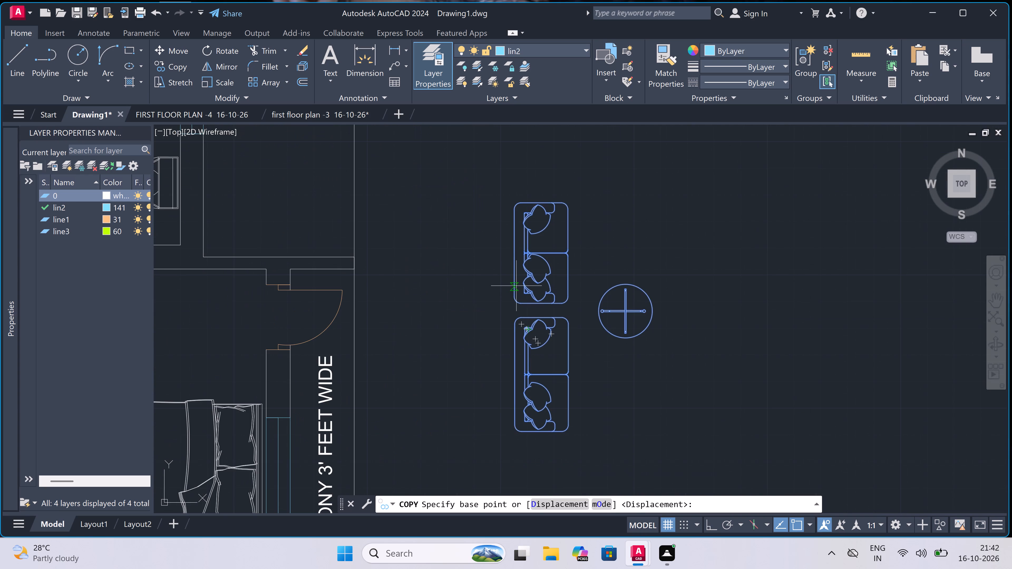
click(516, 286)
scroll(489, 290, down, 4)
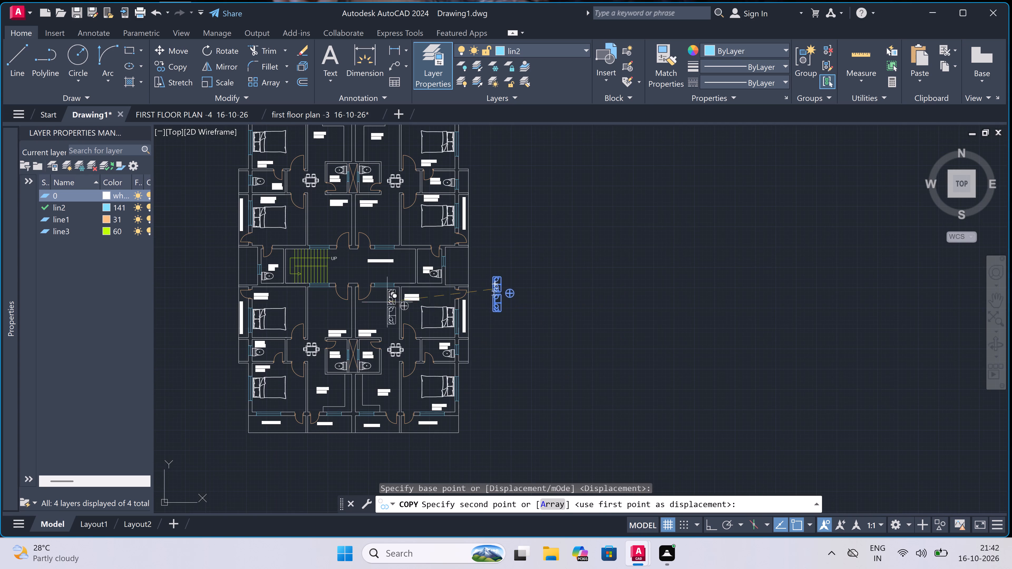
scroll(339, 304, up, 2)
scroll(257, 303, up, 3)
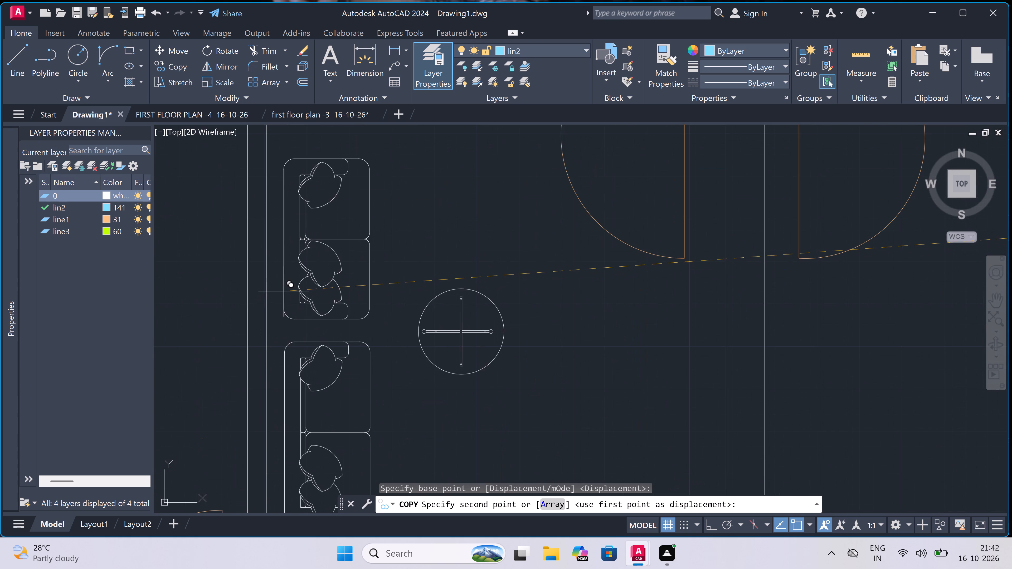
scroll(272, 290, up, 1)
click(272, 289)
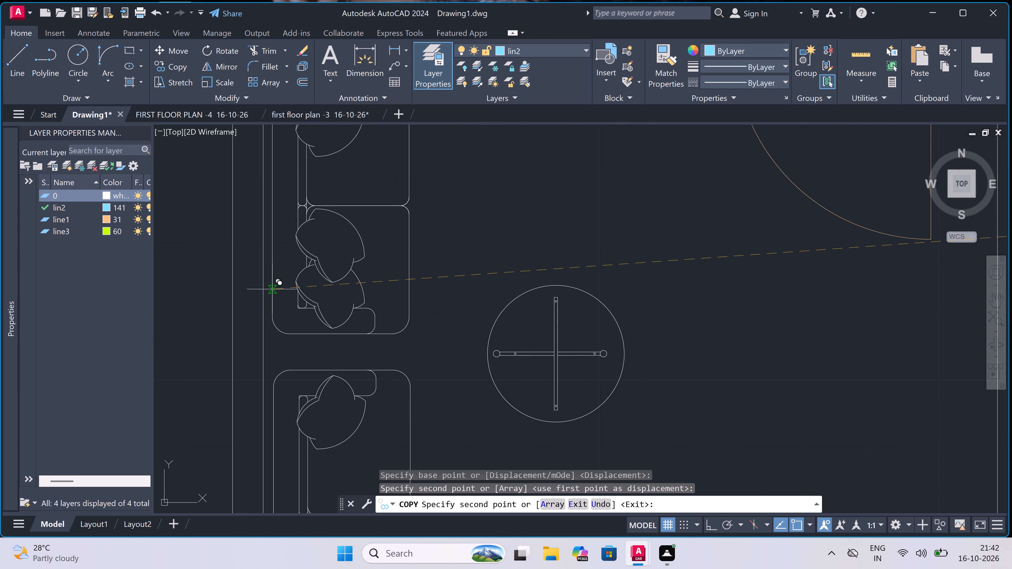
Place another copy of the sofa set in the upper-left unit's living area, backs against the bedroom-side wall, and finish copying.
scroll(357, 330, down, 7)
scroll(355, 249, up, 3)
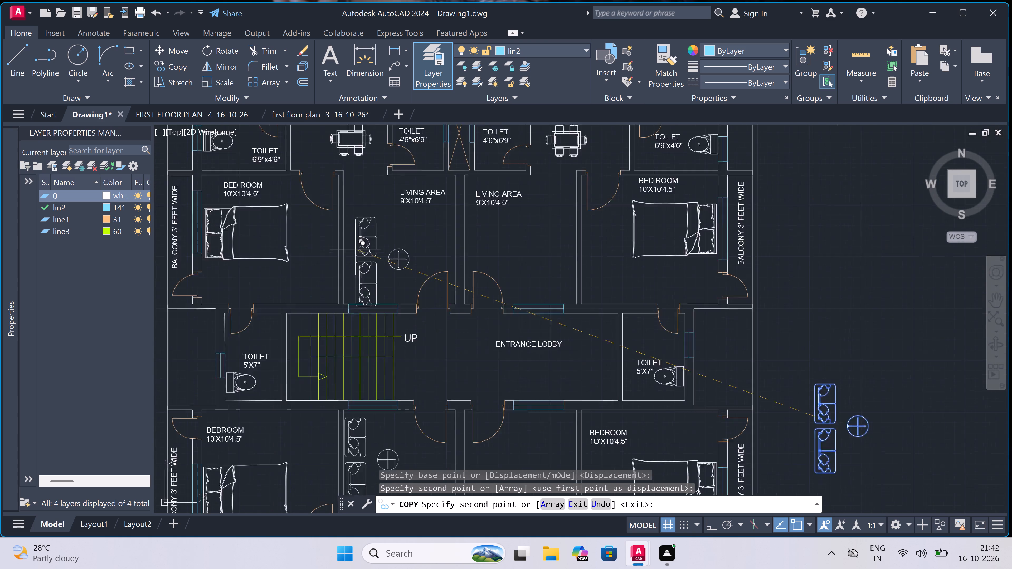
scroll(344, 204, up, 3)
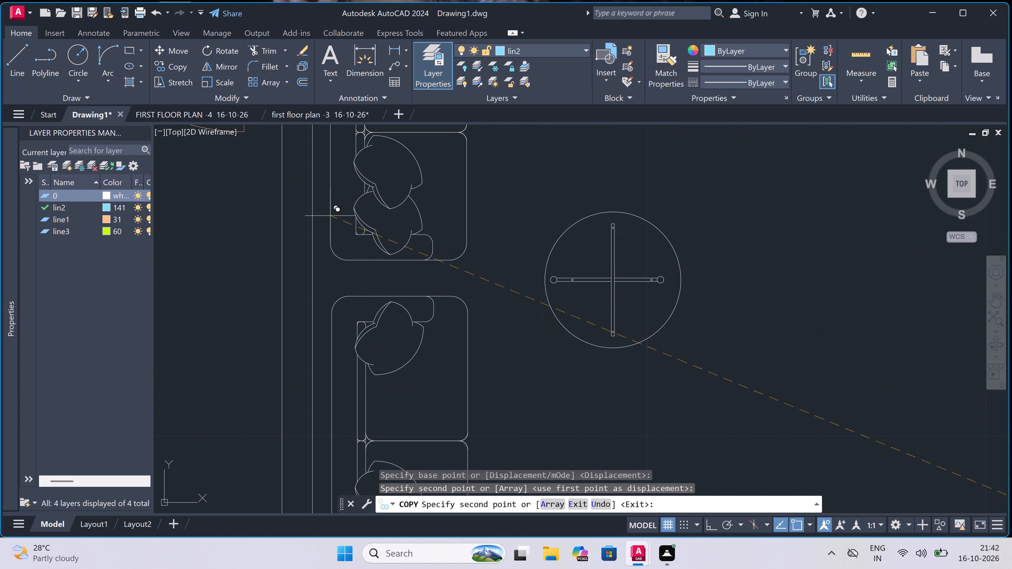
double_click(327, 220)
scroll(337, 302, down, 7)
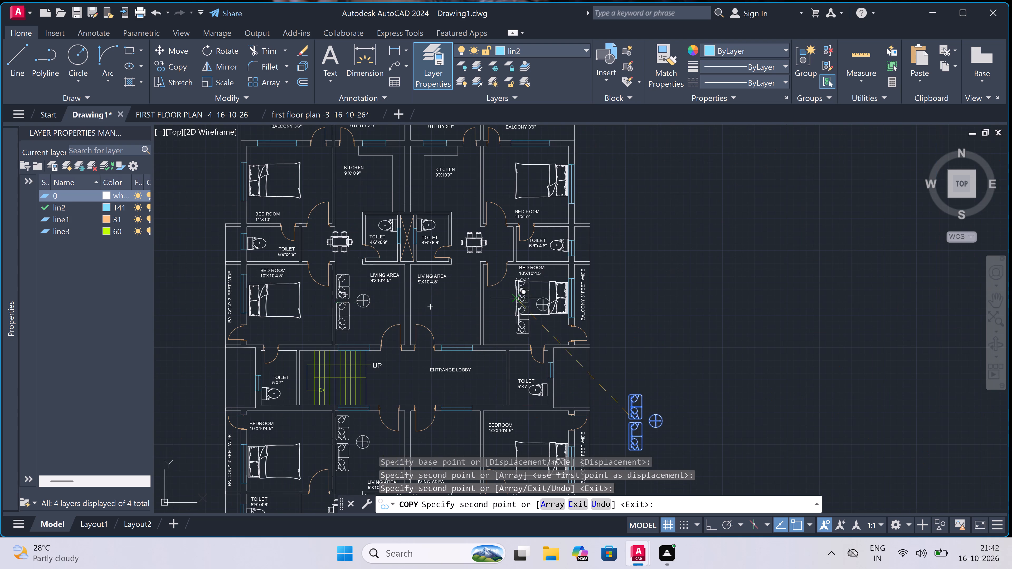
key(Escape)
Rotate the original sofa and table set outside the plan by 180° so the sofas face the opposite way.
scroll(556, 300, down, 3)
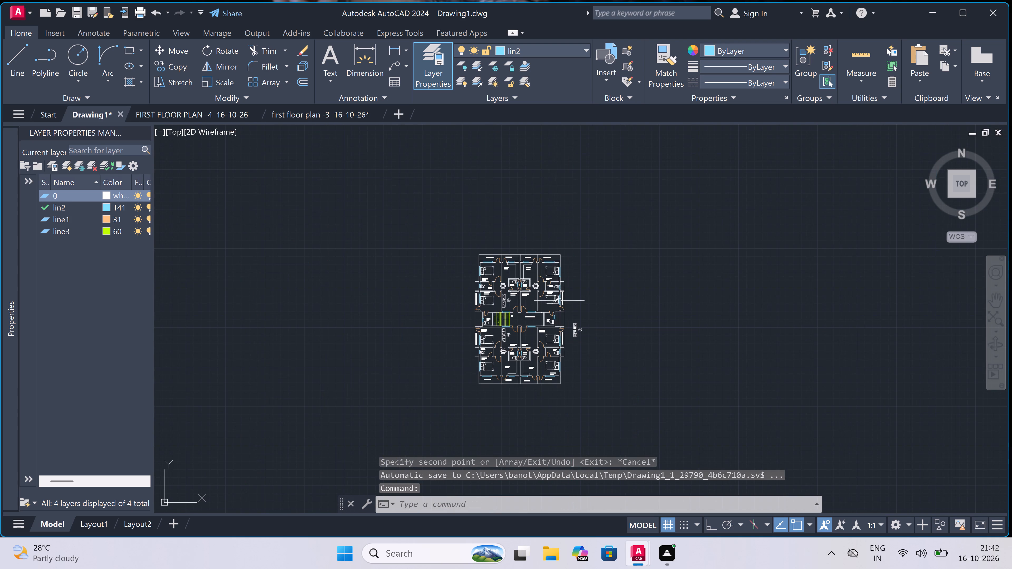
scroll(583, 328, up, 5)
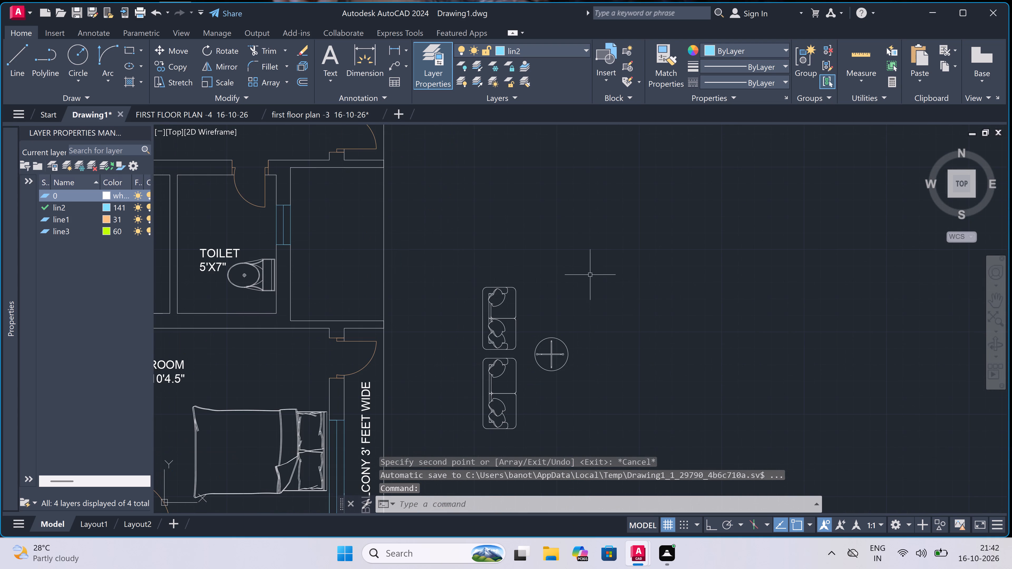
click(591, 269)
click(474, 438)
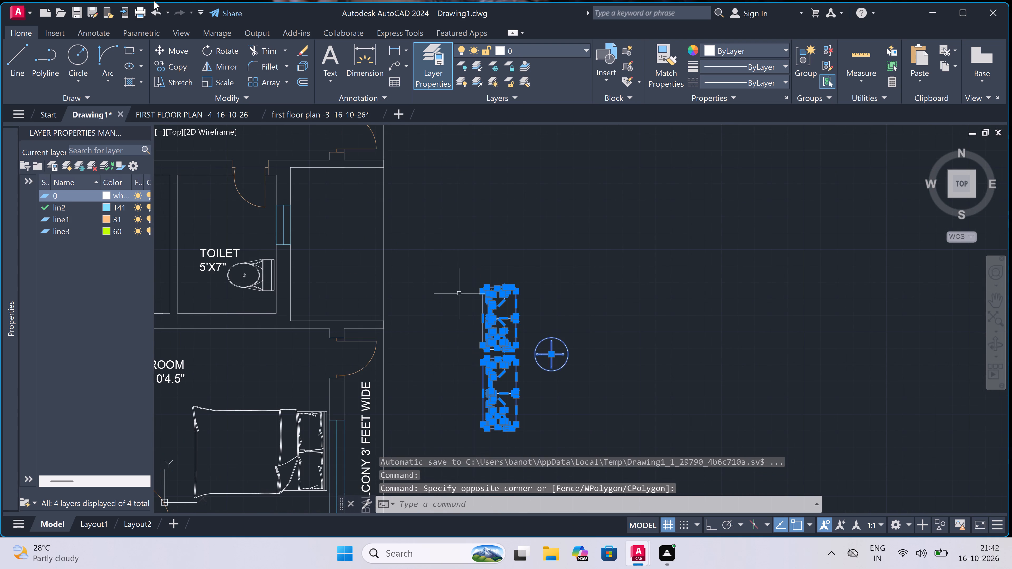
click(230, 50)
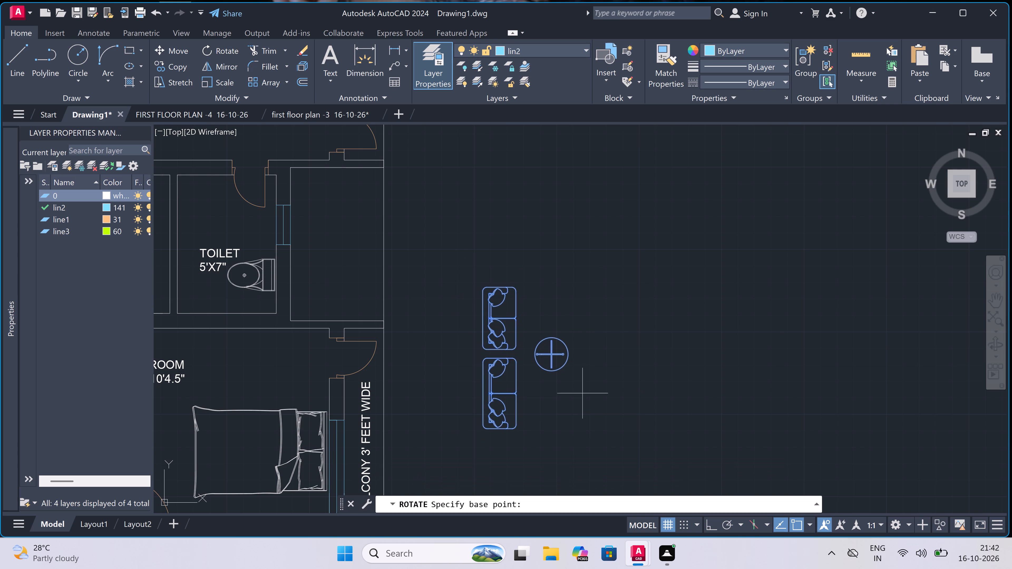
click(544, 359)
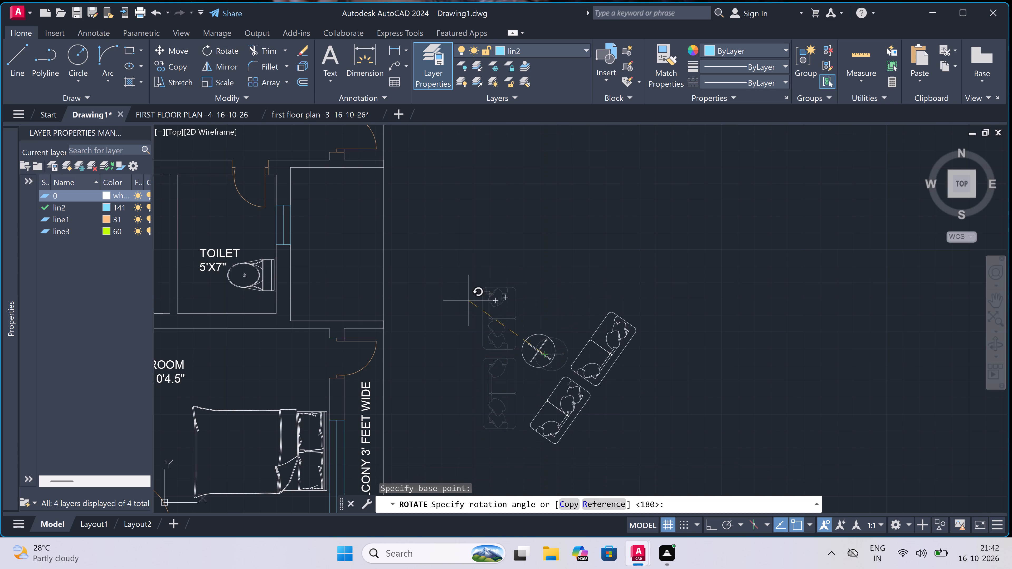
key(F8)
double_click(440, 345)
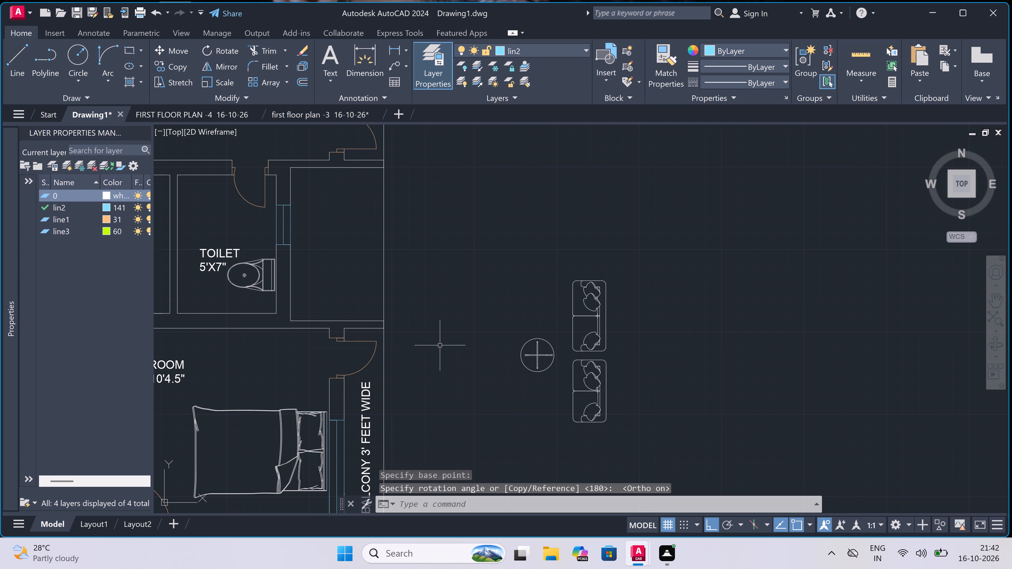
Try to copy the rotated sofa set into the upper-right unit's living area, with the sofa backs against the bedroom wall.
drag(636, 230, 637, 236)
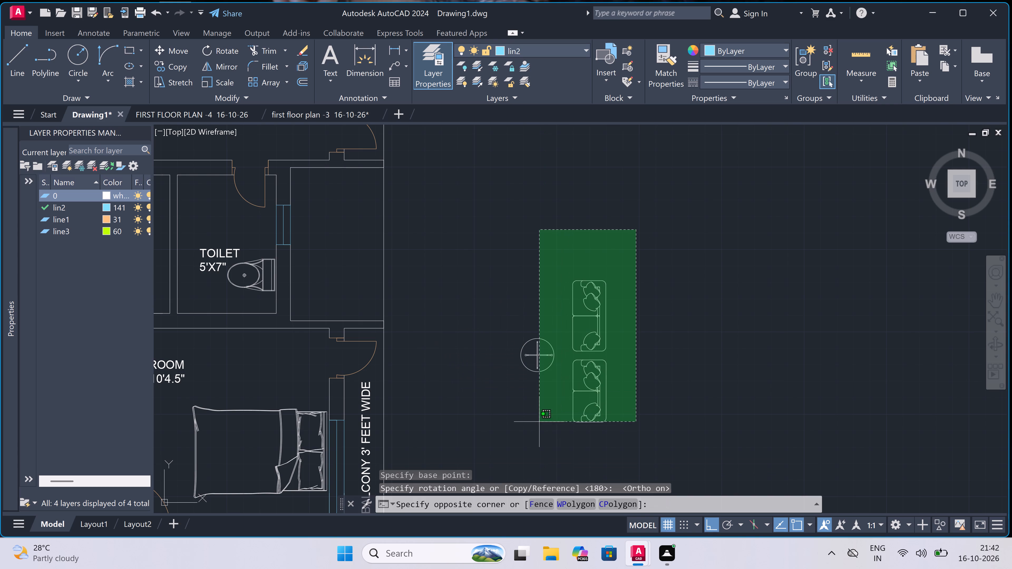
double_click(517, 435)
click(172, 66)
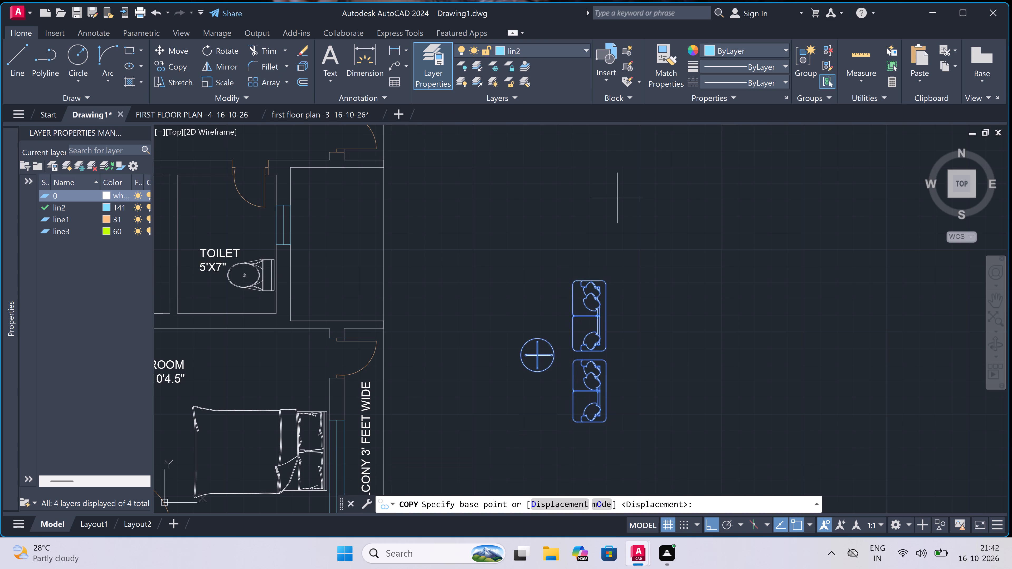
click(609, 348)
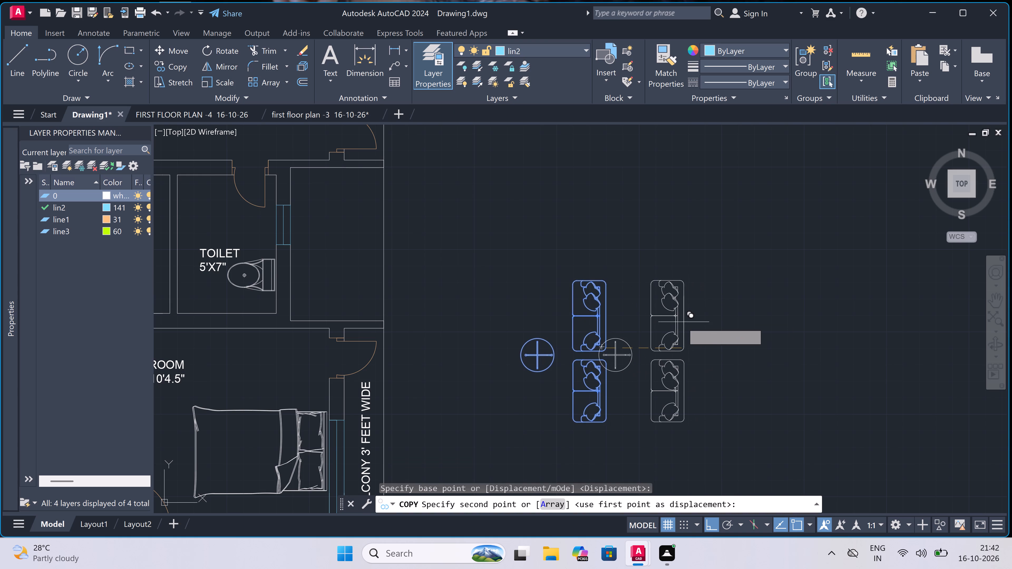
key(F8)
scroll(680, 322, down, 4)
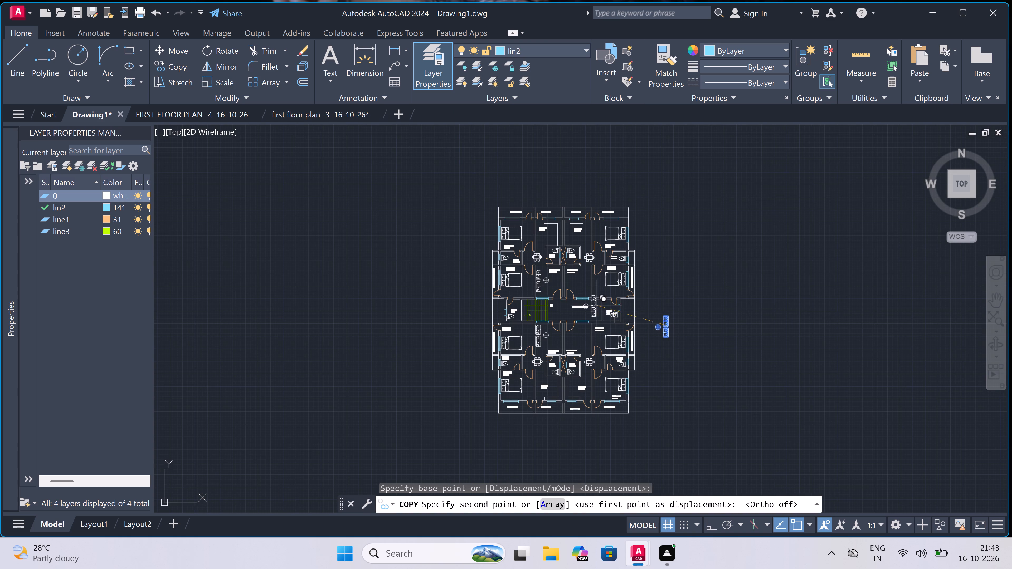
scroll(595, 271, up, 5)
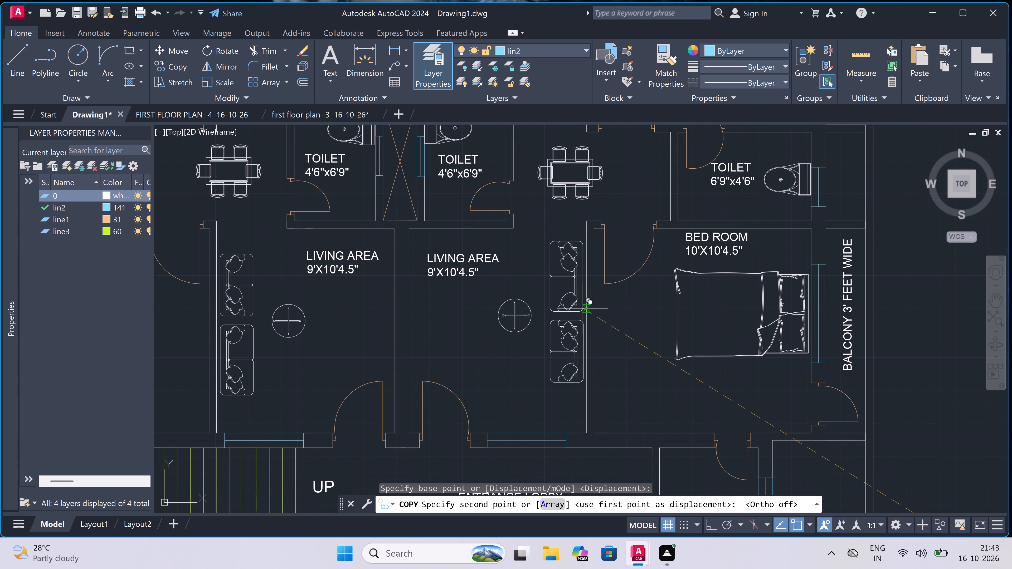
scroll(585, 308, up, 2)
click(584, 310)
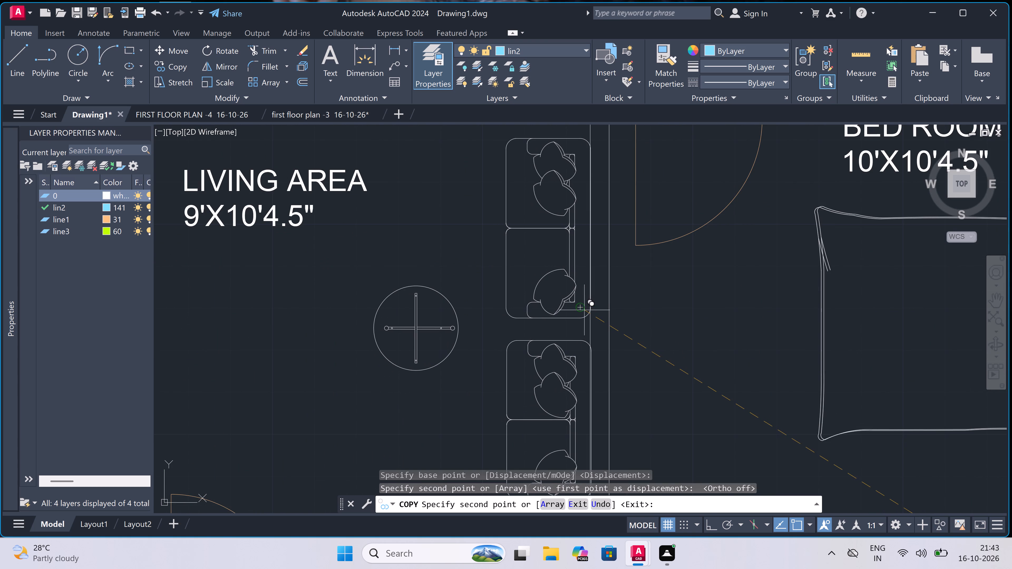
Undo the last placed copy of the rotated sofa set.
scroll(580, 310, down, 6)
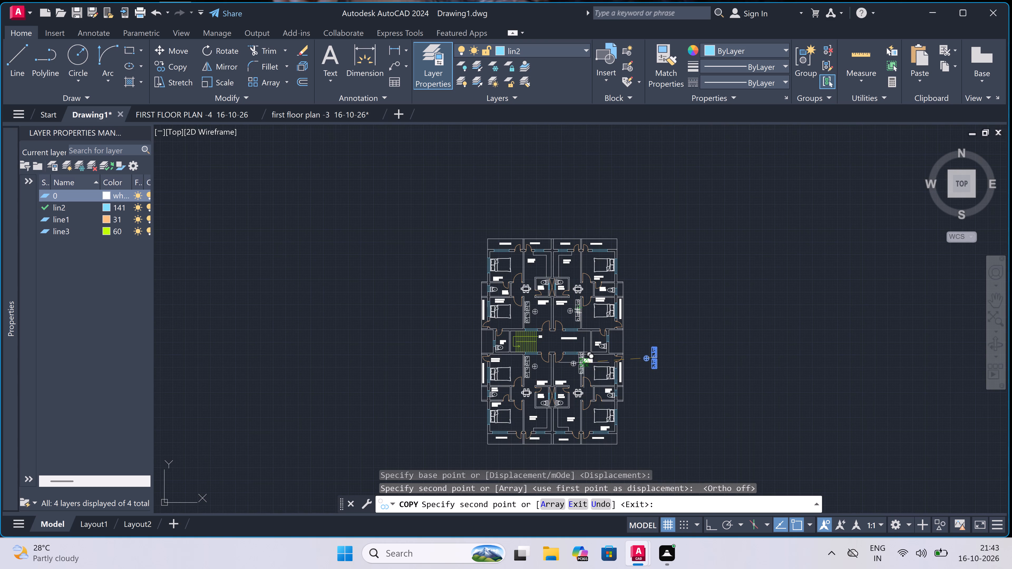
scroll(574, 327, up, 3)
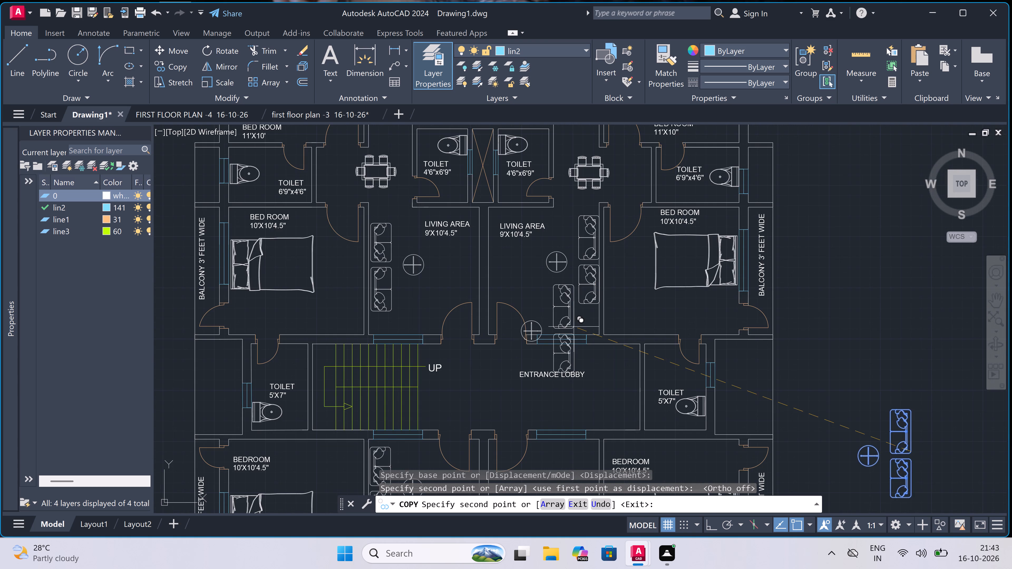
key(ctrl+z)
Place a copy of the rotated sofa and table set in the upper-right unit's living area, sofa backs against the bedroom wall.
scroll(574, 326, down, 3)
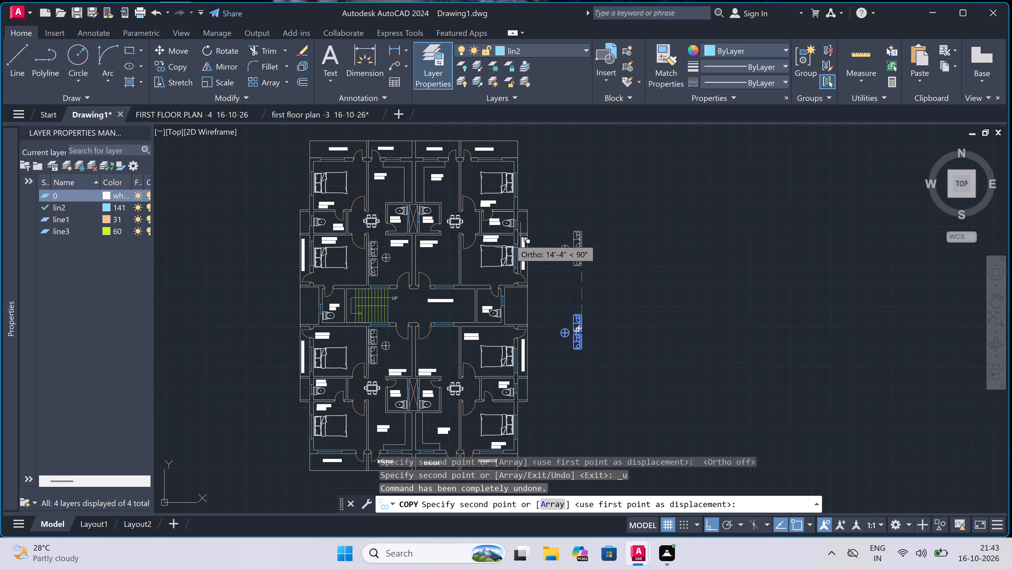
scroll(455, 253, up, 3)
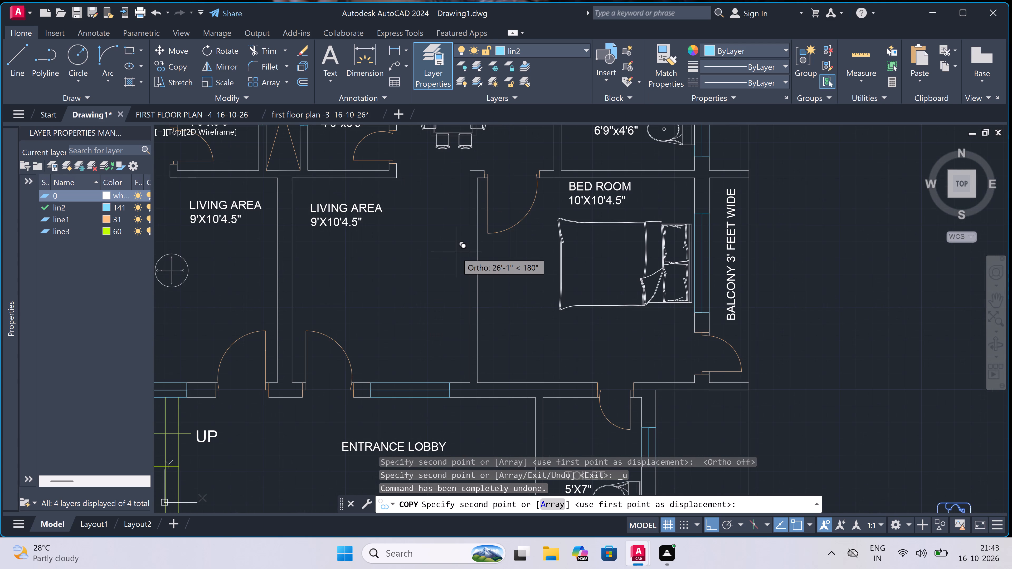
key(F8)
scroll(456, 251, up, 3)
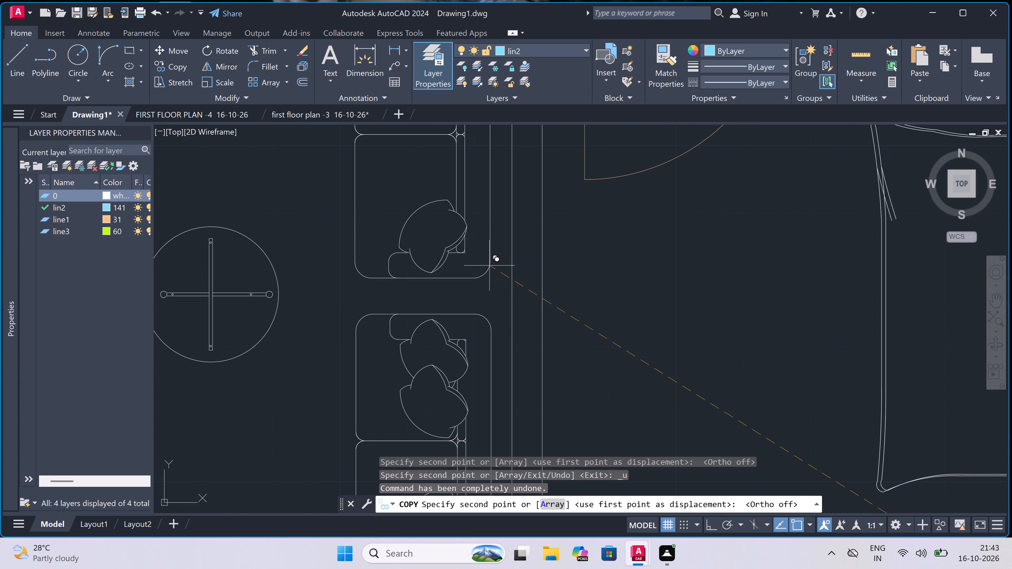
scroll(495, 273, down, 2)
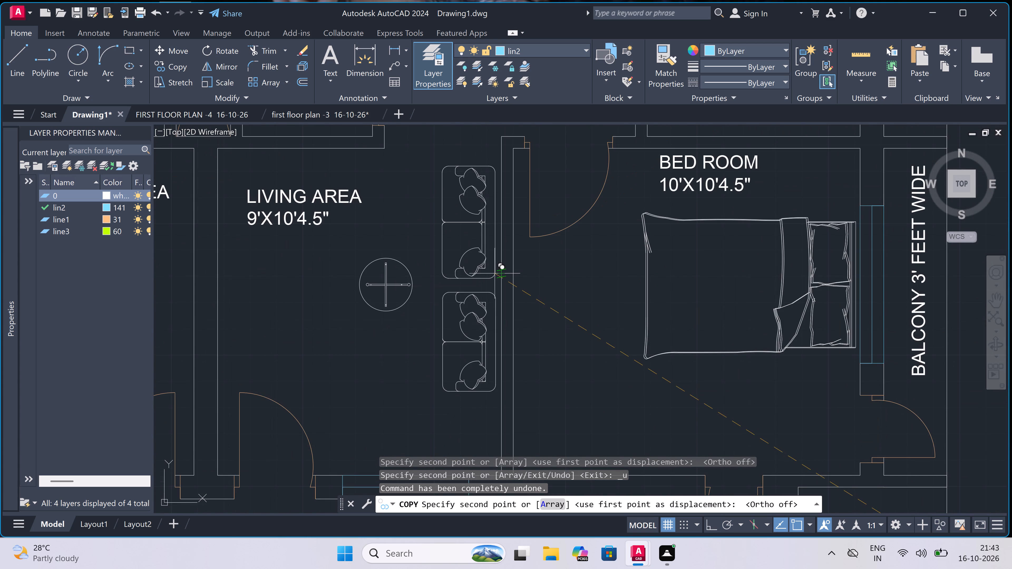
scroll(495, 273, down, 2)
scroll(496, 274, up, 2)
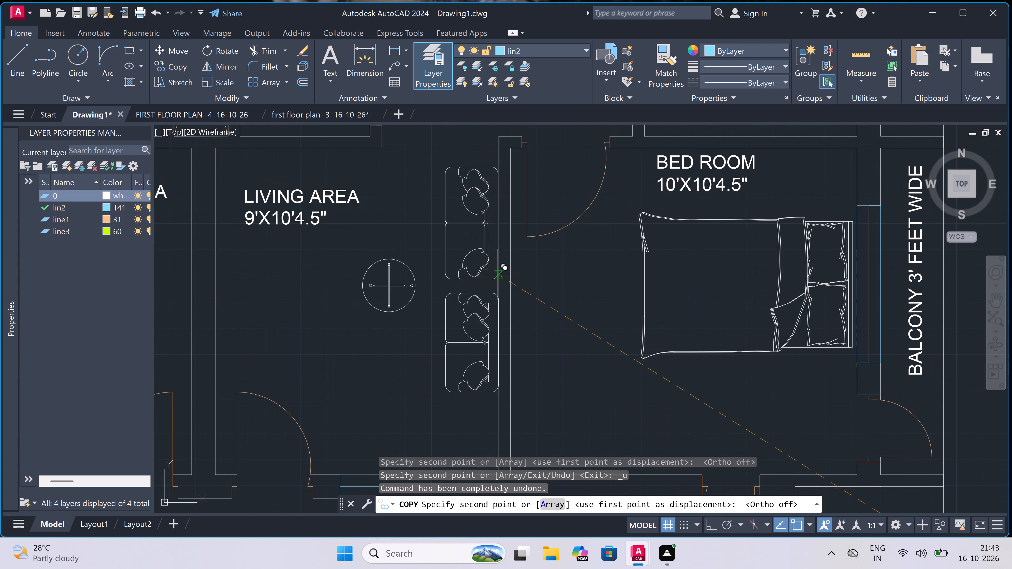
scroll(498, 285, up, 2)
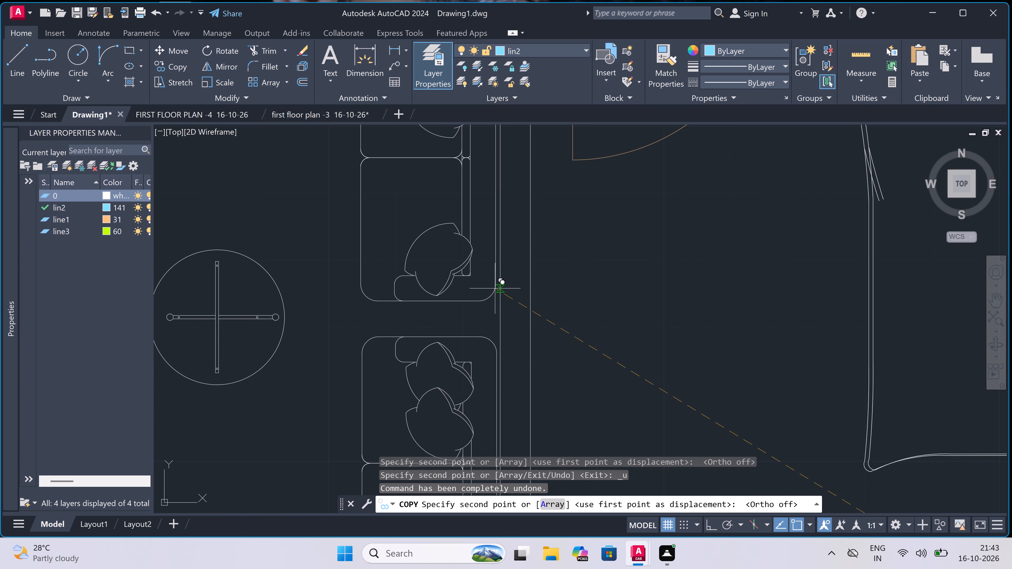
scroll(493, 288, up, 2)
click(493, 288)
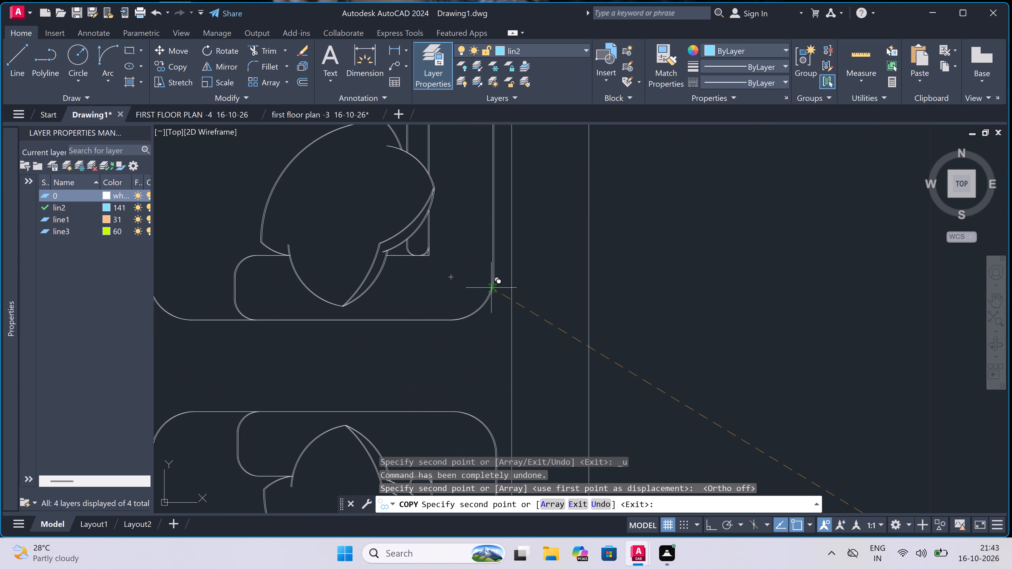
Place another copy of the rotated set in the lower-right unit's living area, backs along the bedroom wall, and finish copying.
scroll(491, 288, down, 10)
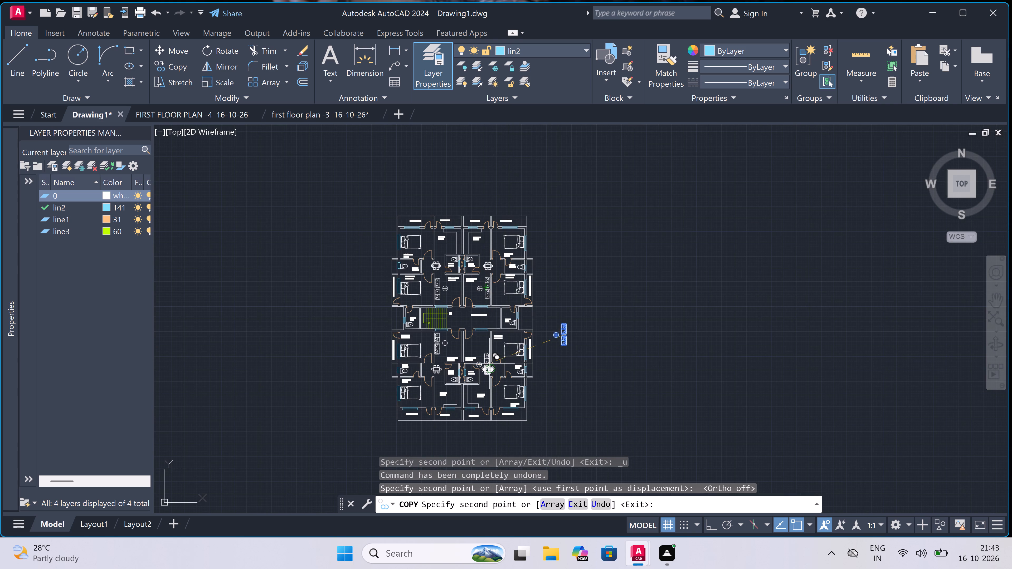
scroll(489, 358, up, 4)
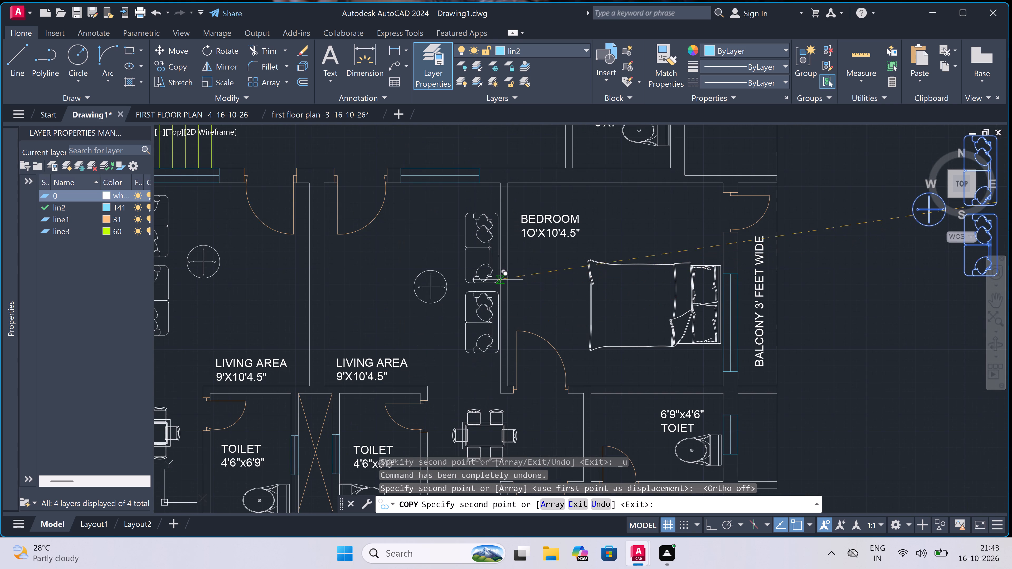
scroll(496, 274, up, 4)
click(496, 274)
scroll(504, 317, down, 2)
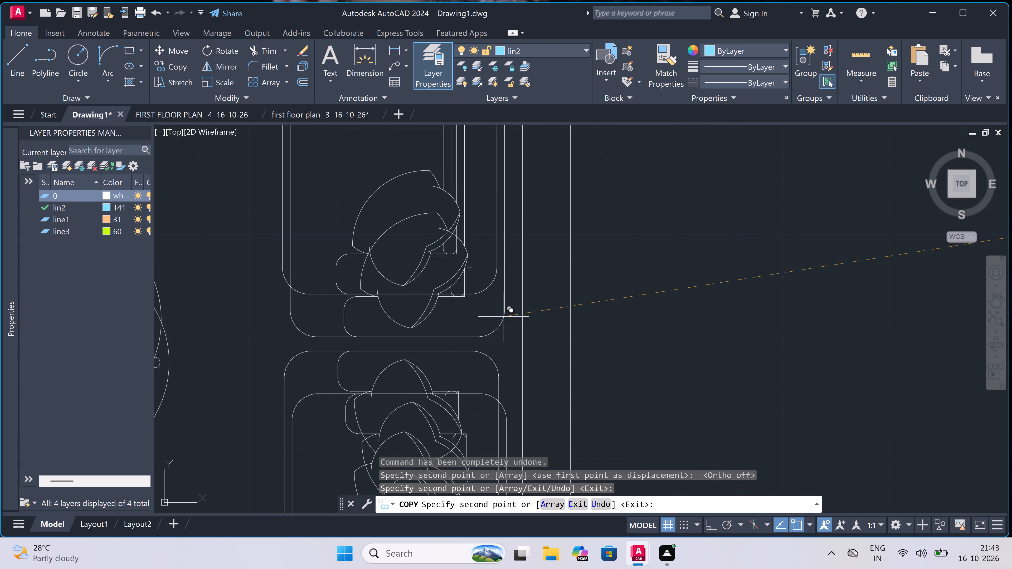
scroll(504, 317, down, 5)
key(Escape)
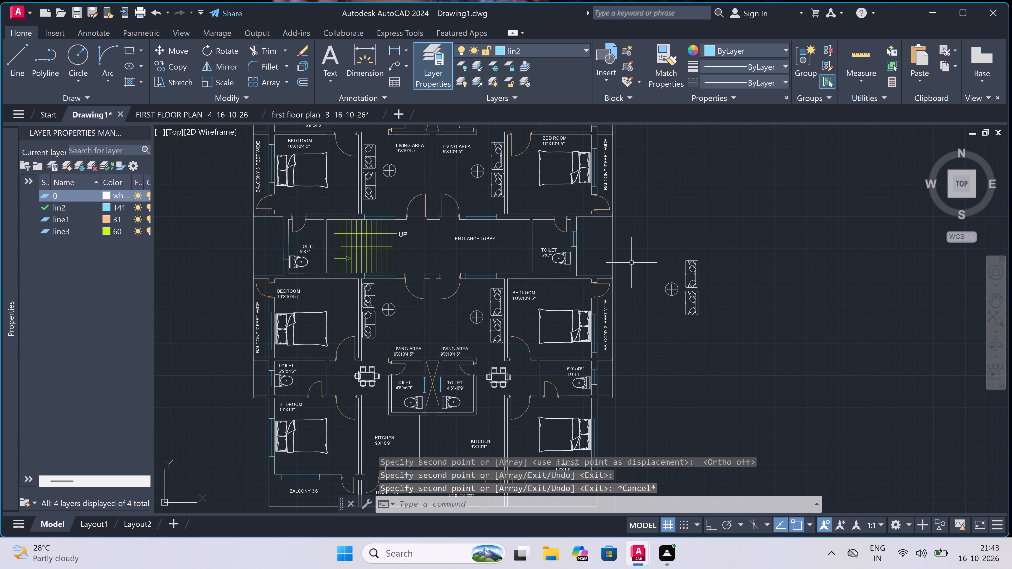
Delete the original sofa and round-table set outside the floor plan.
click(761, 219)
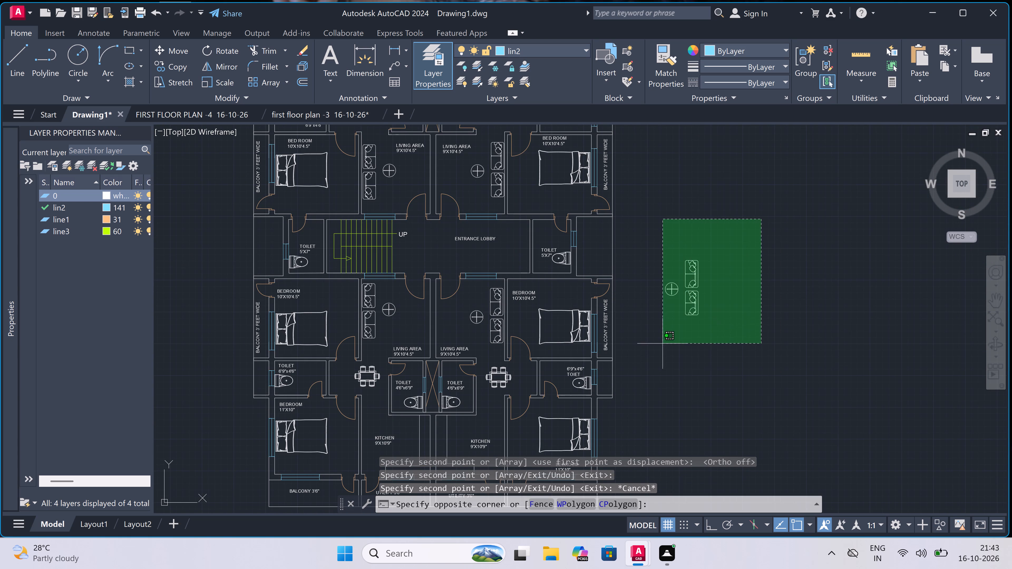
click(658, 347)
key(Delete)
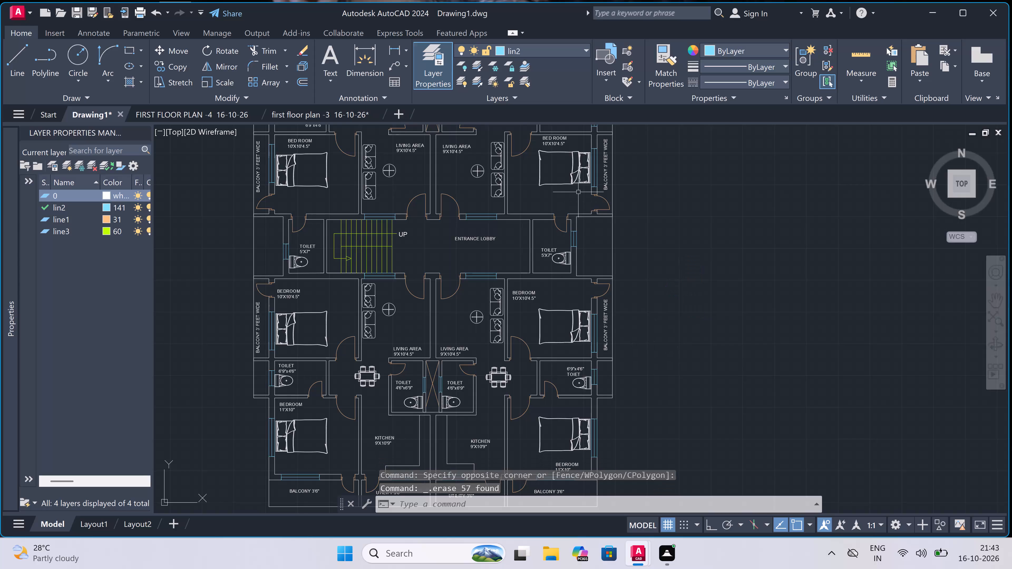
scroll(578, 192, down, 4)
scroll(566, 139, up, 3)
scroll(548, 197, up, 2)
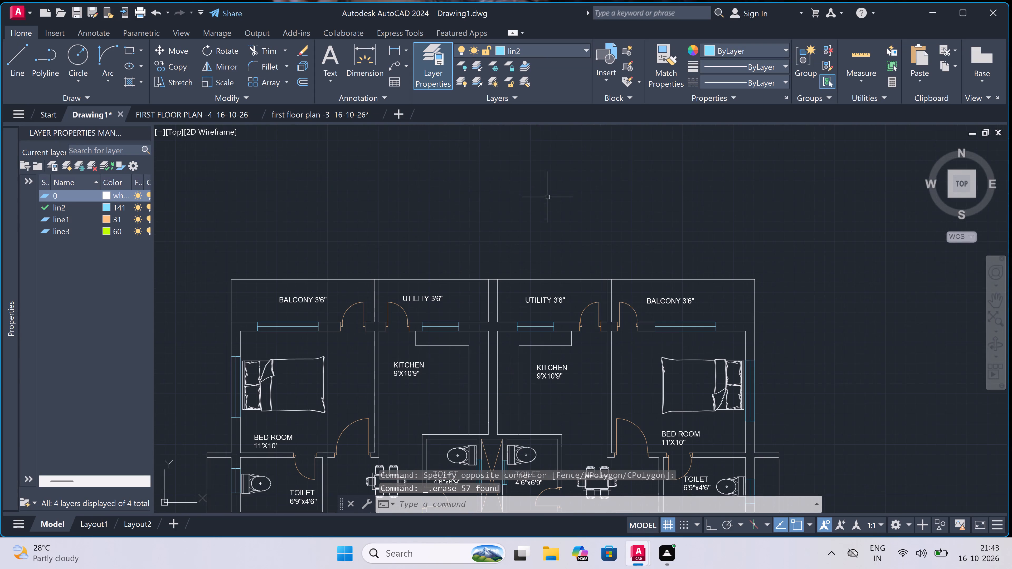
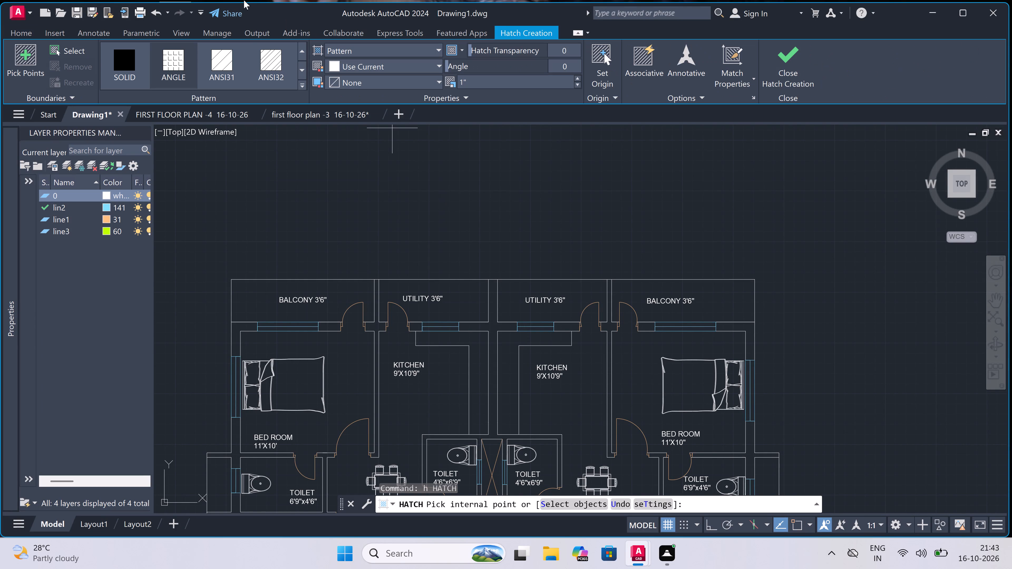
Set the hatch pattern to ANSI32.
click(275, 60)
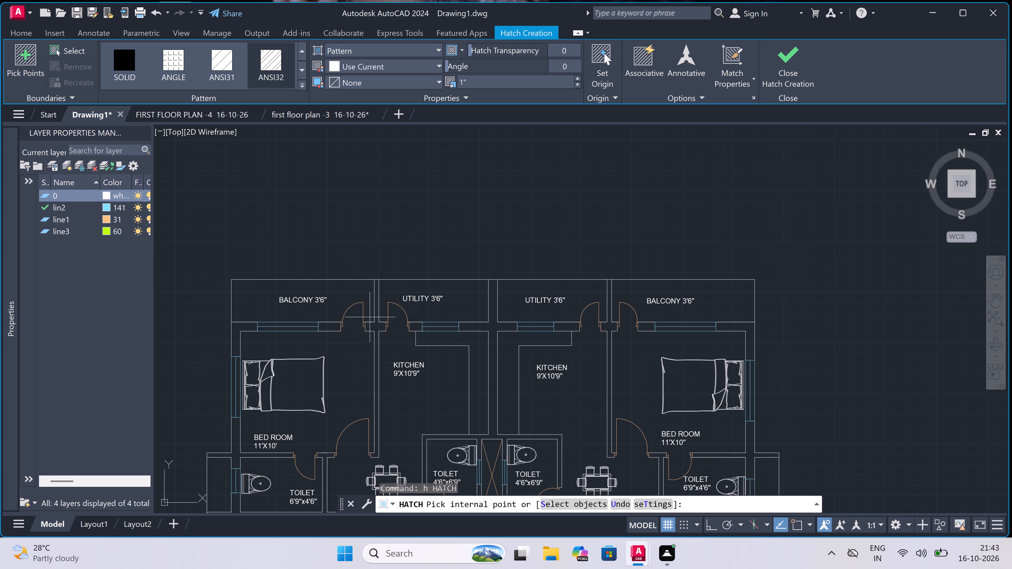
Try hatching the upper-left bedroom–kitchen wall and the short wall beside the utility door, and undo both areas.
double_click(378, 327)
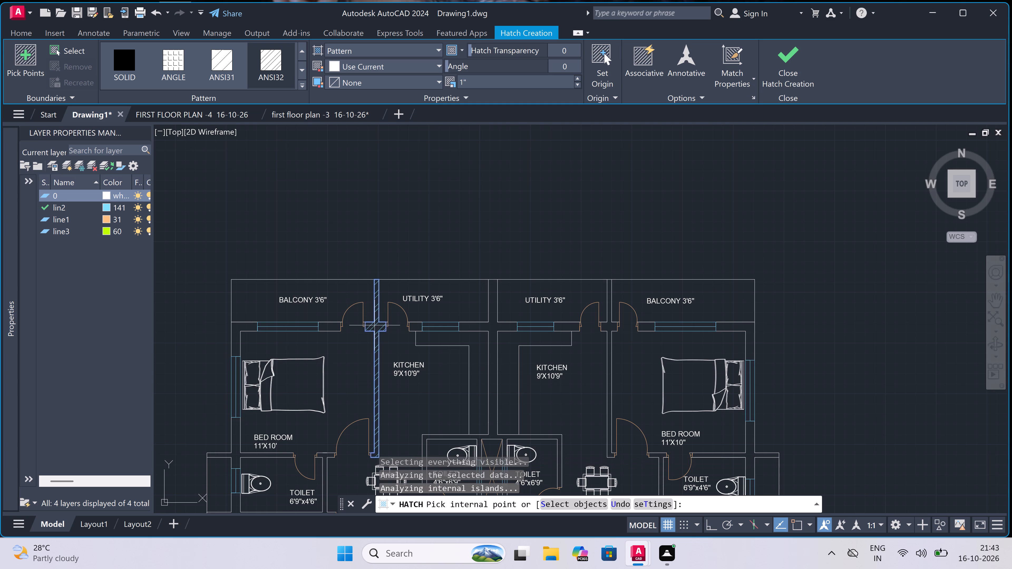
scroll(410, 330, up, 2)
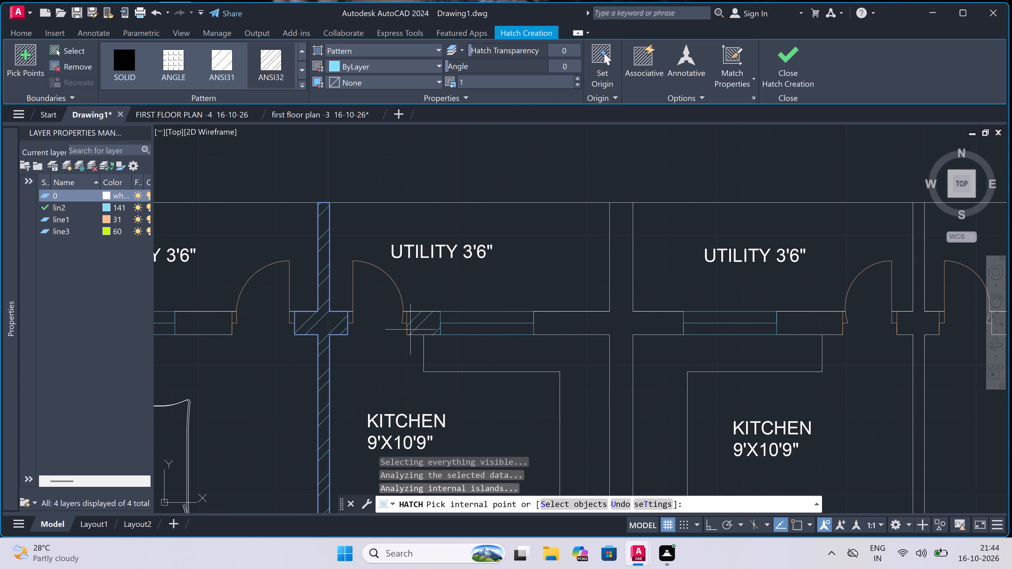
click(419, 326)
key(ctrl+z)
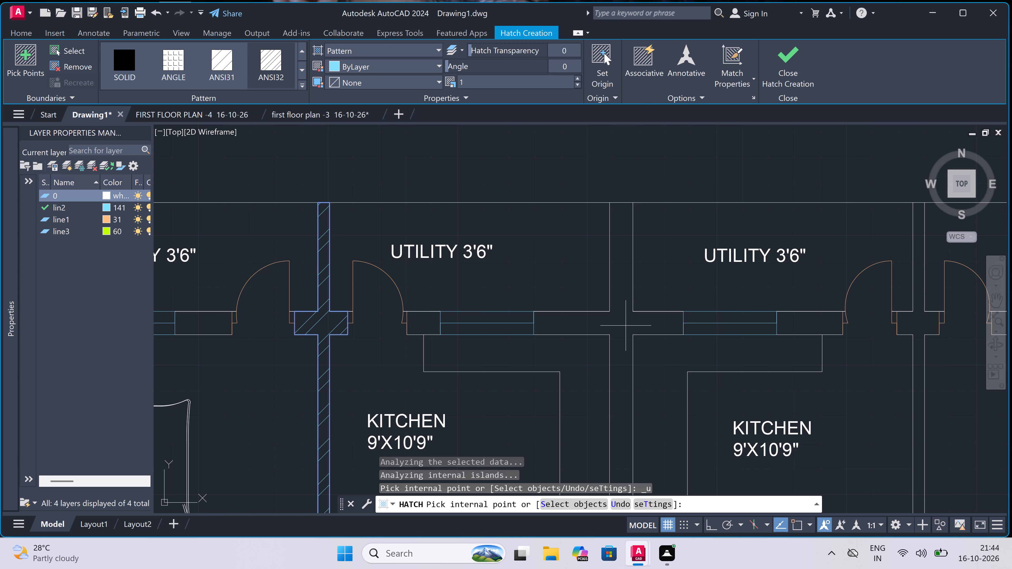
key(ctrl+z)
Set the hatch colour to 209,156,199 and hatch the upper-left bedroom–kitchen wall, the central kitchen wall and the upper-right kitchen's utility wall piece.
scroll(600, 317, down, 3)
scroll(550, 309, up, 1)
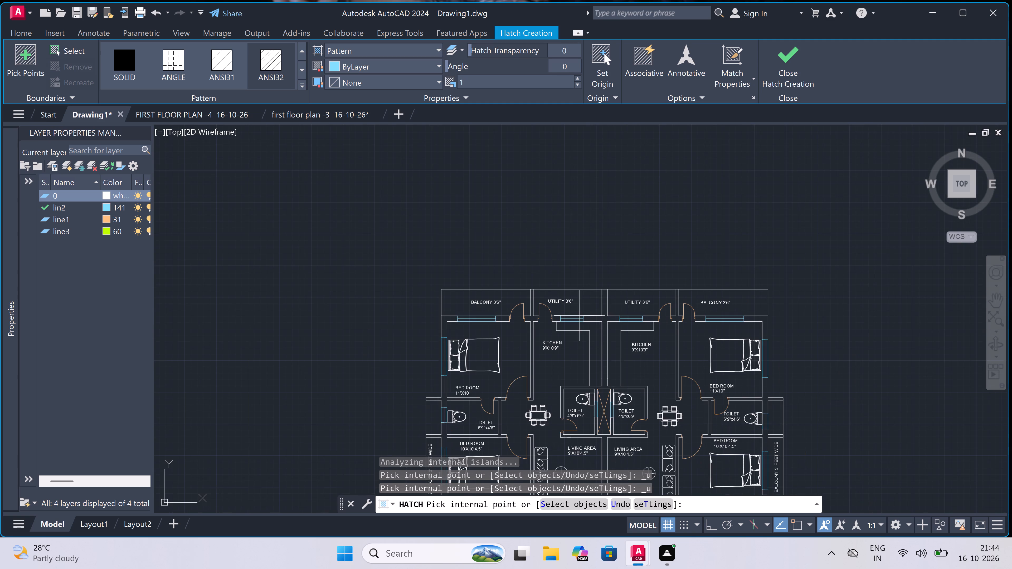
click(383, 65)
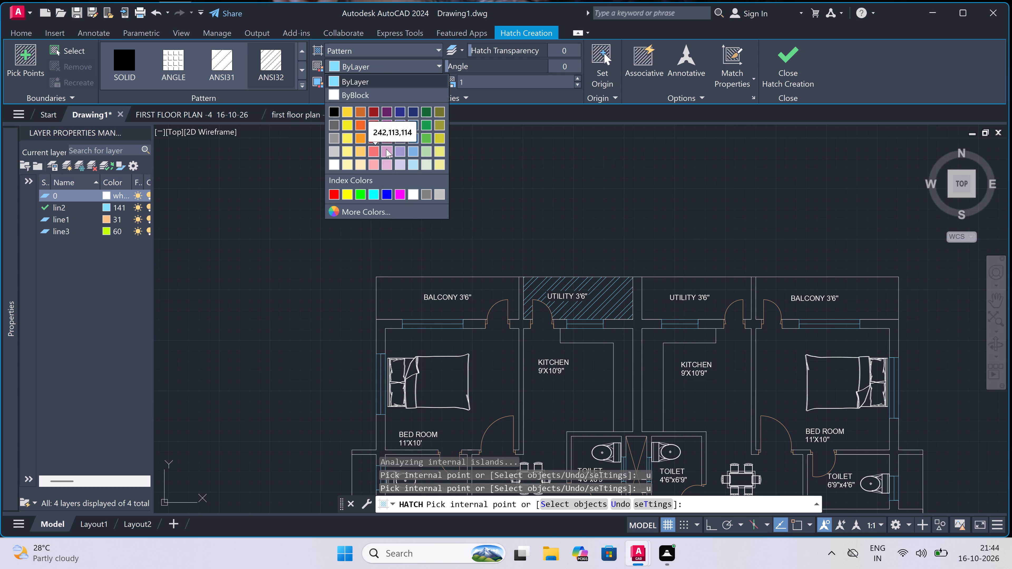
click(386, 149)
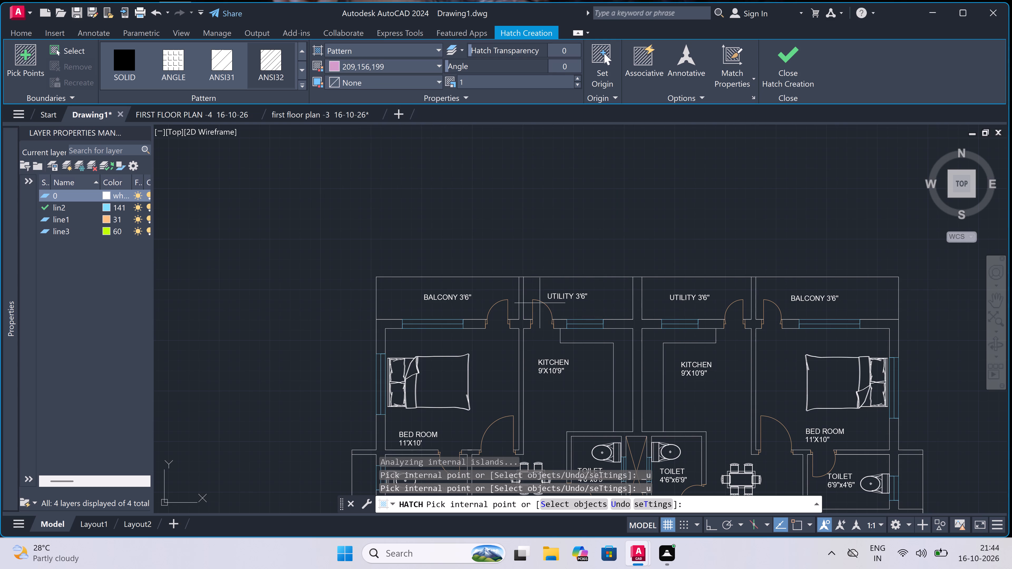
double_click(522, 326)
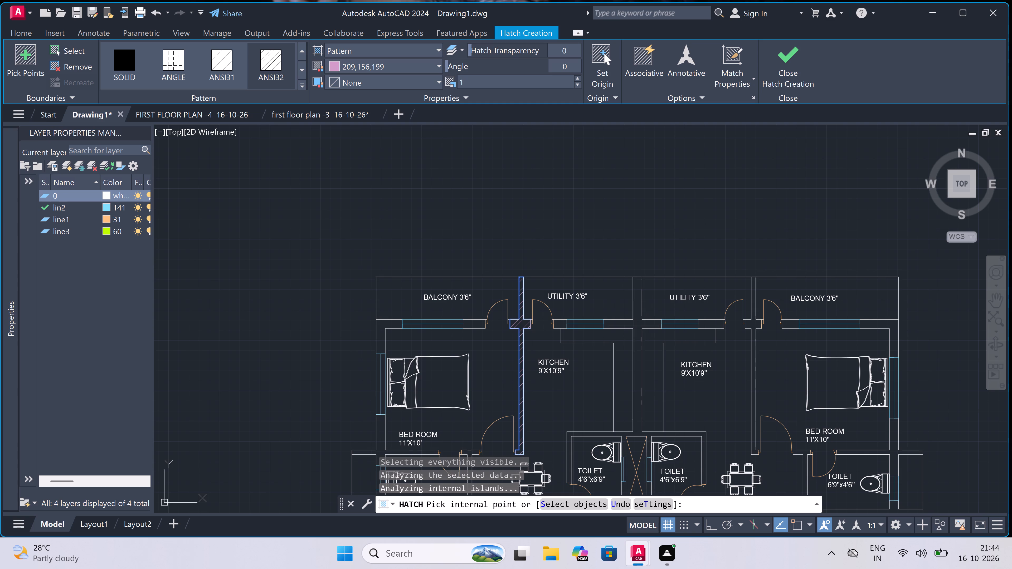
click(633, 327)
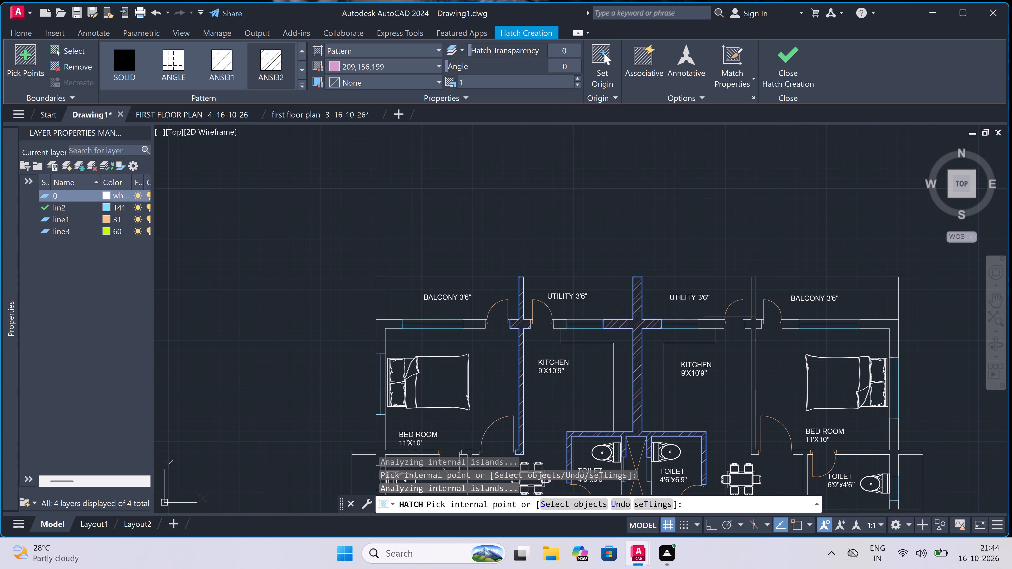
double_click(711, 325)
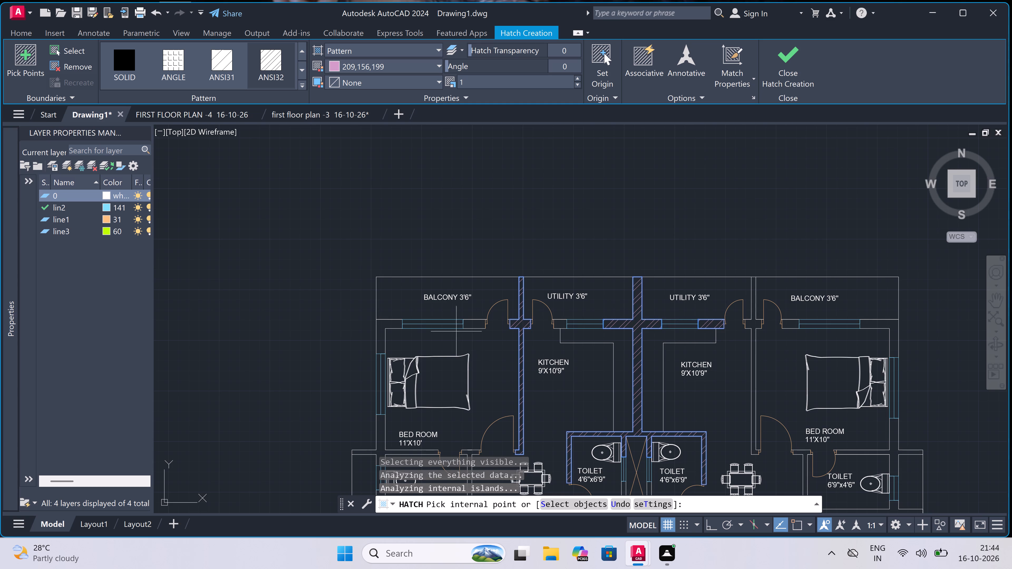
Hatch the upper-left 11'X10' bedroom's outer corner, the wall piece beside its balcony door and the wall junction with the toilet below.
scroll(449, 325, down, 2)
scroll(425, 328, up, 3)
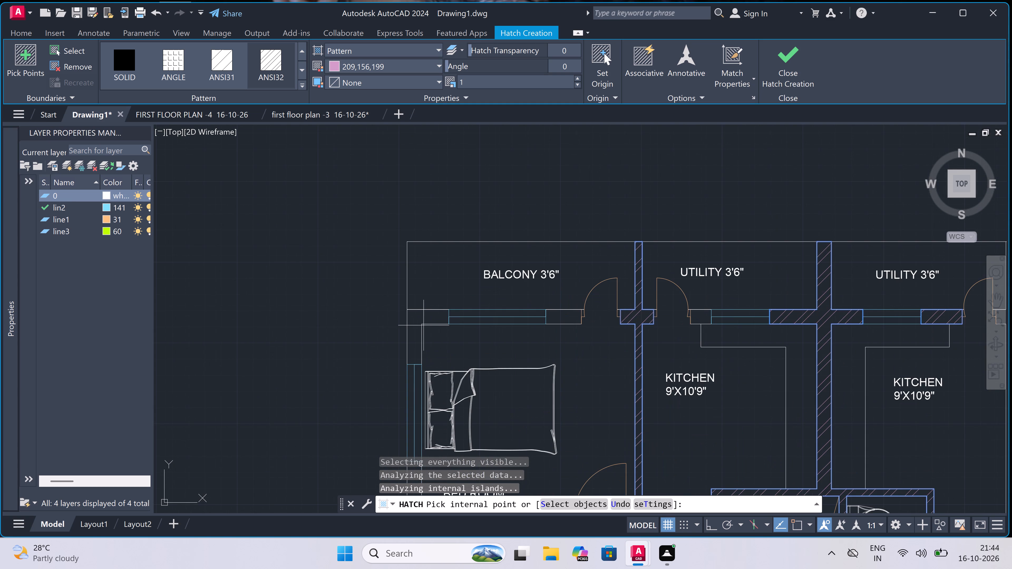
click(420, 320)
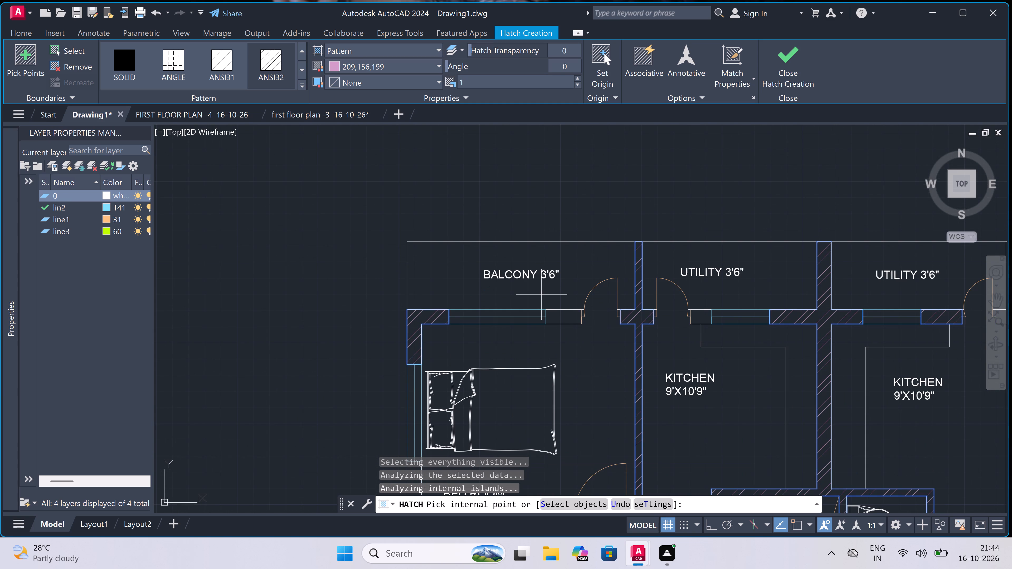
click(556, 315)
scroll(487, 248, down, 5)
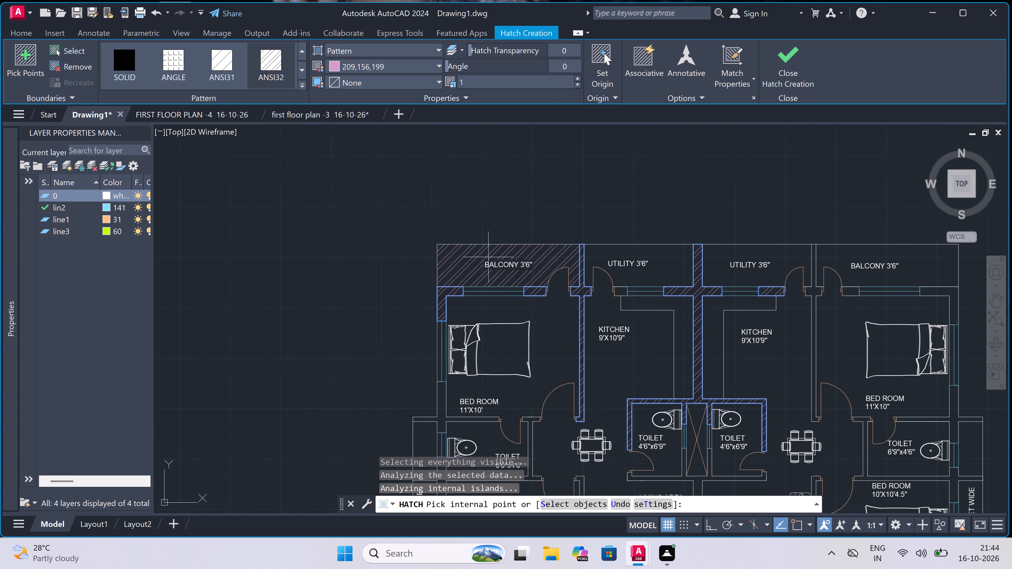
scroll(478, 304, down, 2)
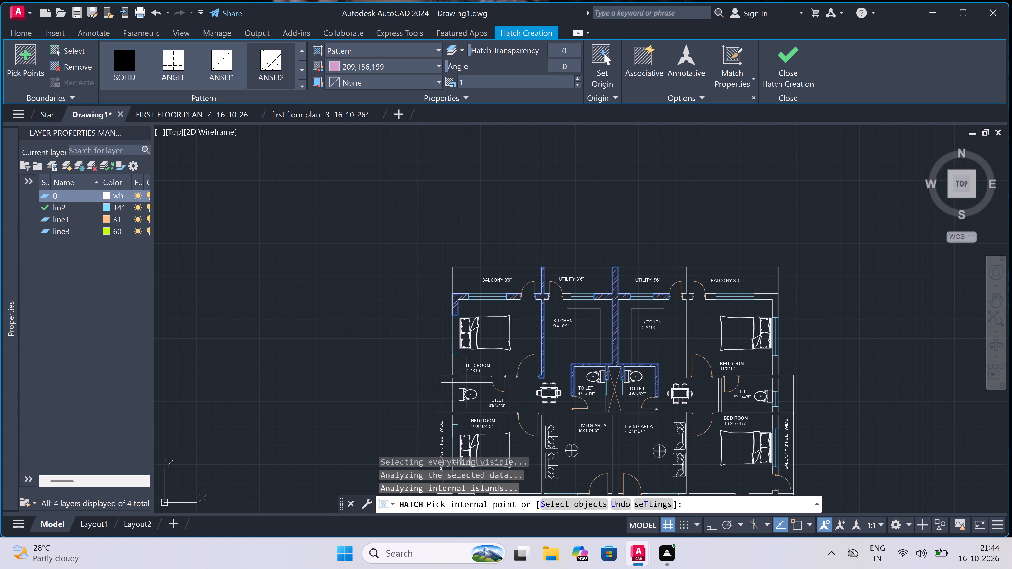
scroll(450, 385, up, 3)
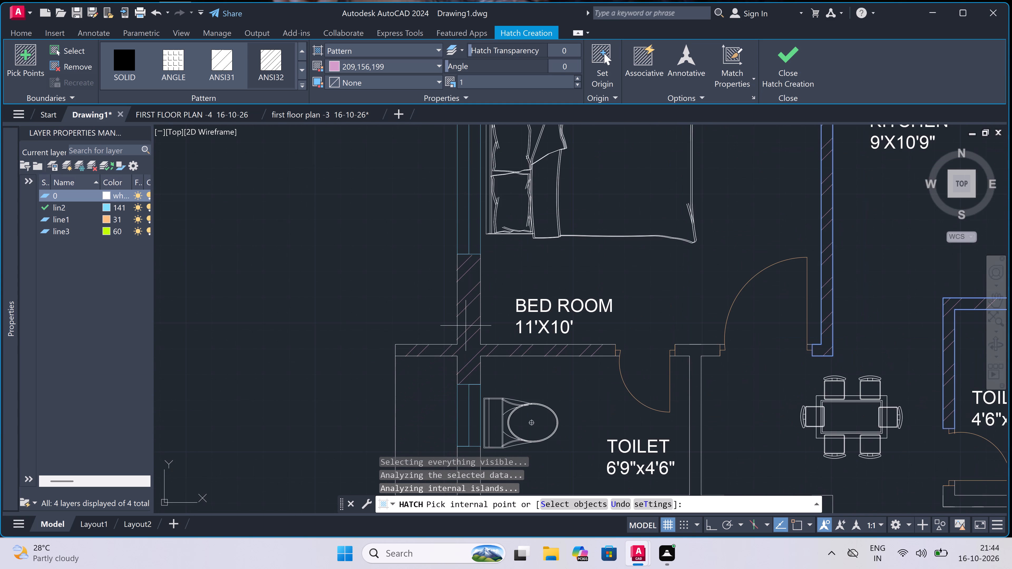
click(466, 323)
Hatch the connected walls between the upper-left 6'9"x4'6" toilet and the 10'X10'4.5" bedroom below it.
scroll(479, 263, down, 9)
scroll(472, 294, up, 2)
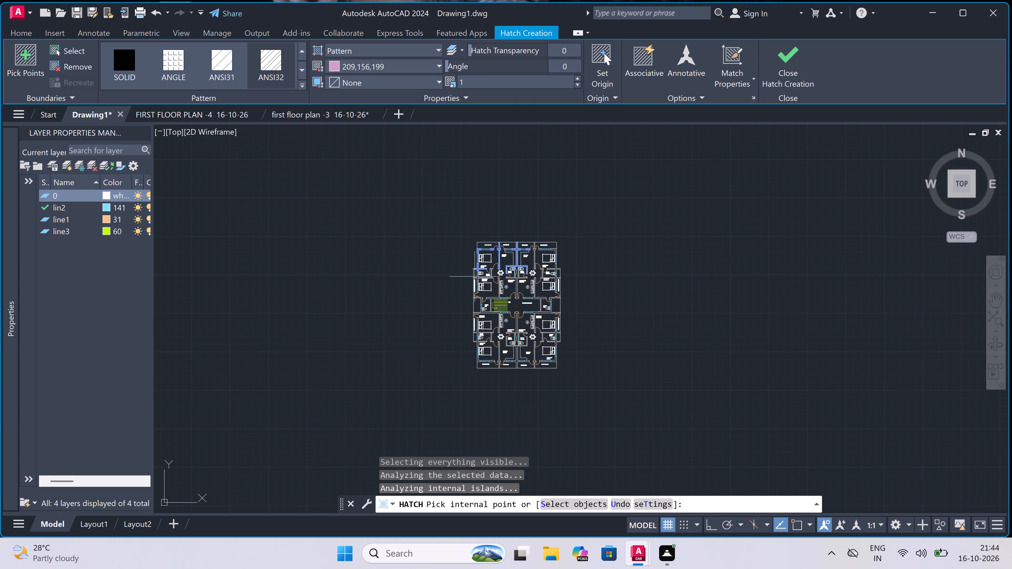
scroll(472, 294, up, 6)
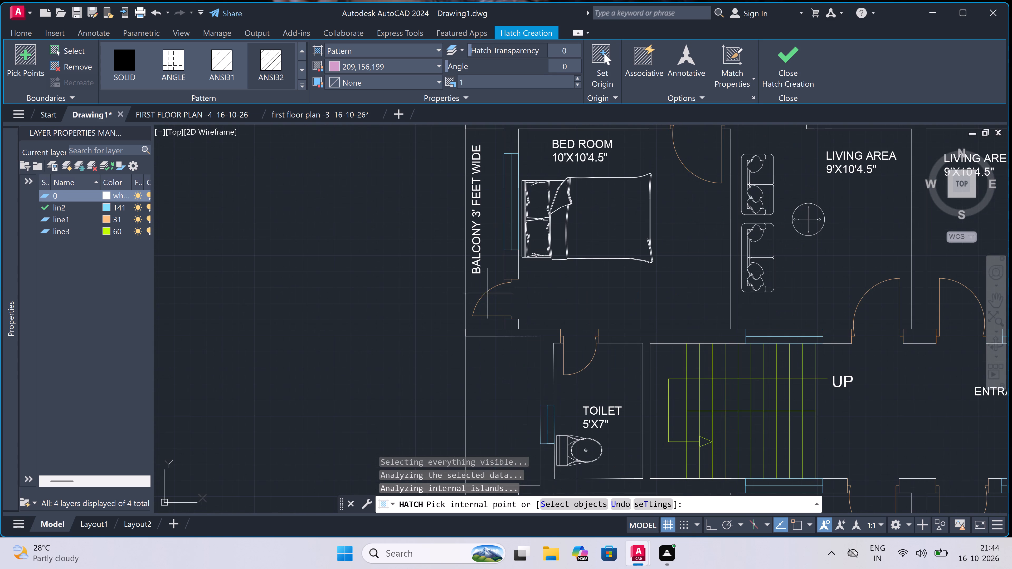
scroll(507, 174, down, 4)
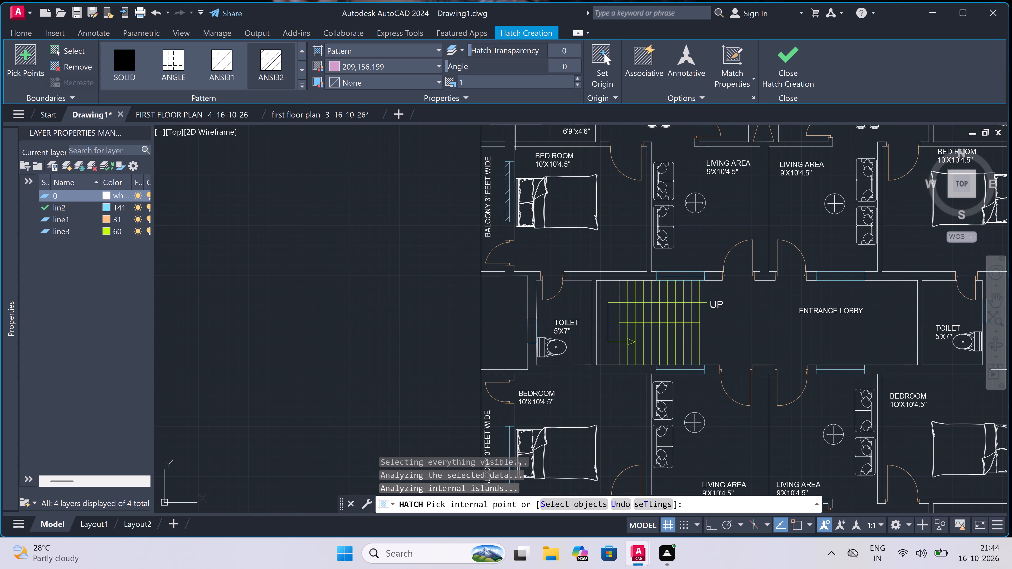
scroll(504, 255, down, 4)
scroll(504, 240, up, 4)
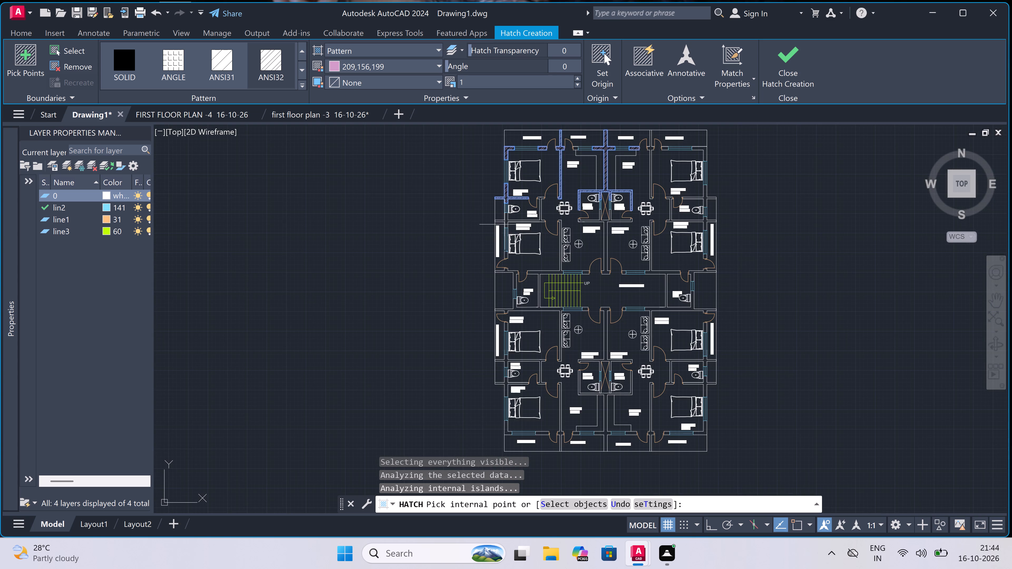
scroll(502, 189, up, 3)
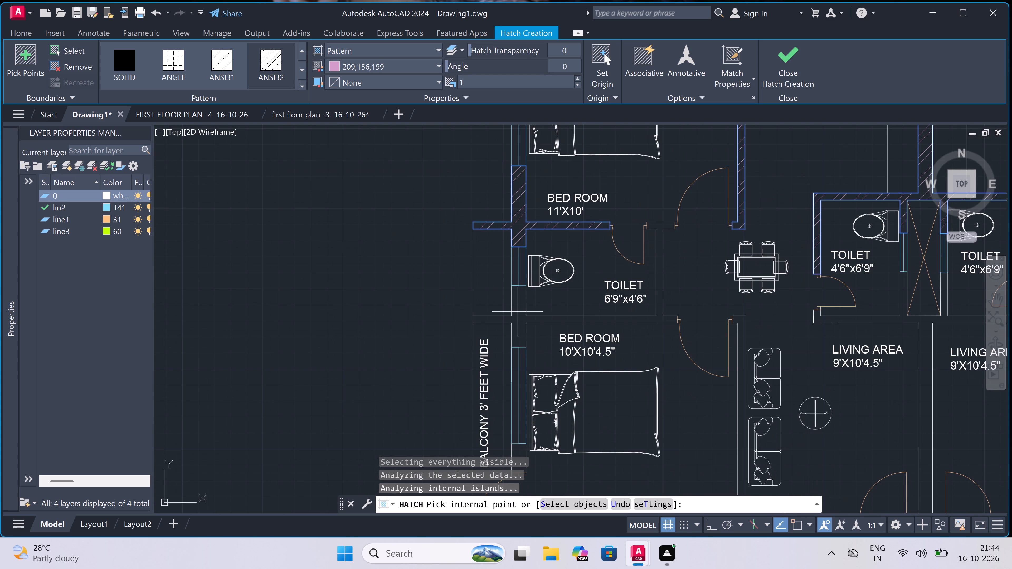
click(519, 314)
Hatch the 10'X10'4.5" bedroom's balcony-side wall piece and the walls around the 5'X7" toilet beside the staircase.
scroll(516, 261, down, 5)
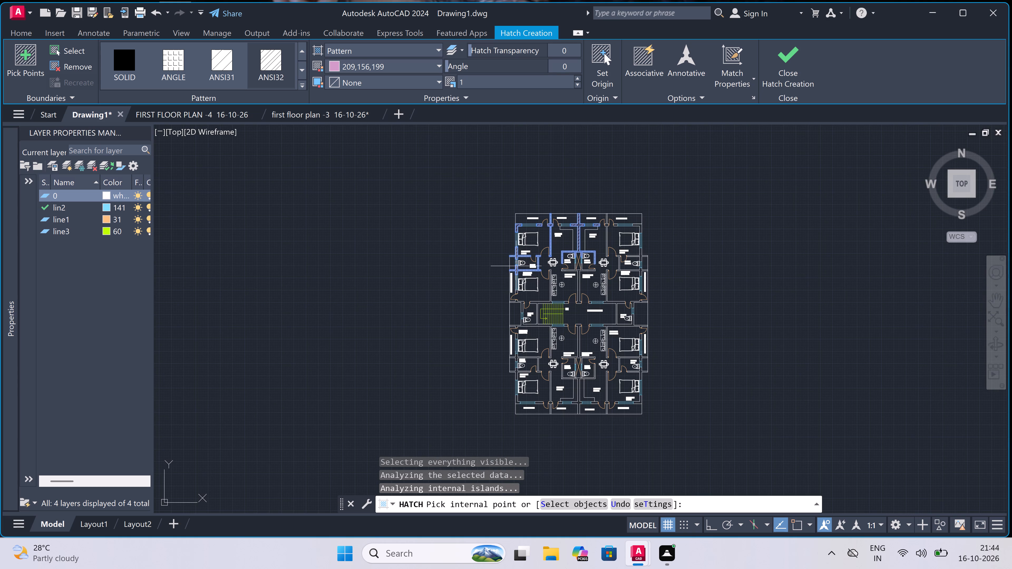
scroll(517, 295, up, 7)
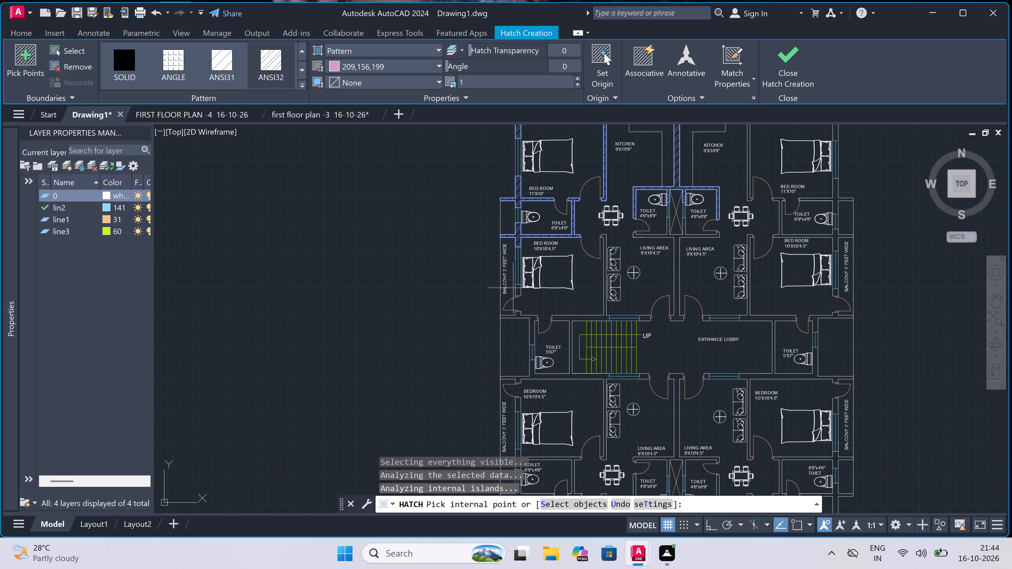
scroll(517, 288, up, 2)
click(518, 290)
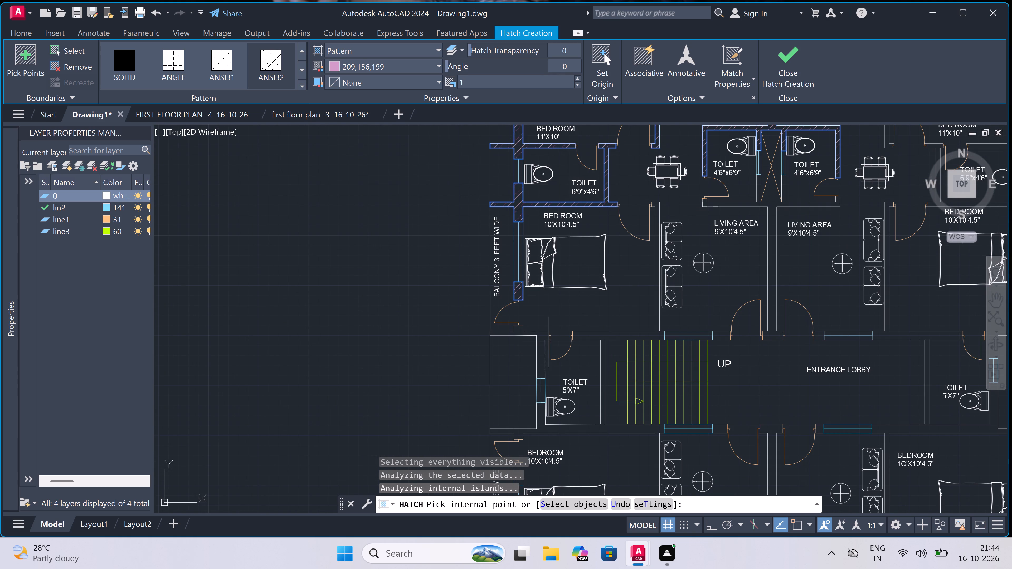
click(542, 342)
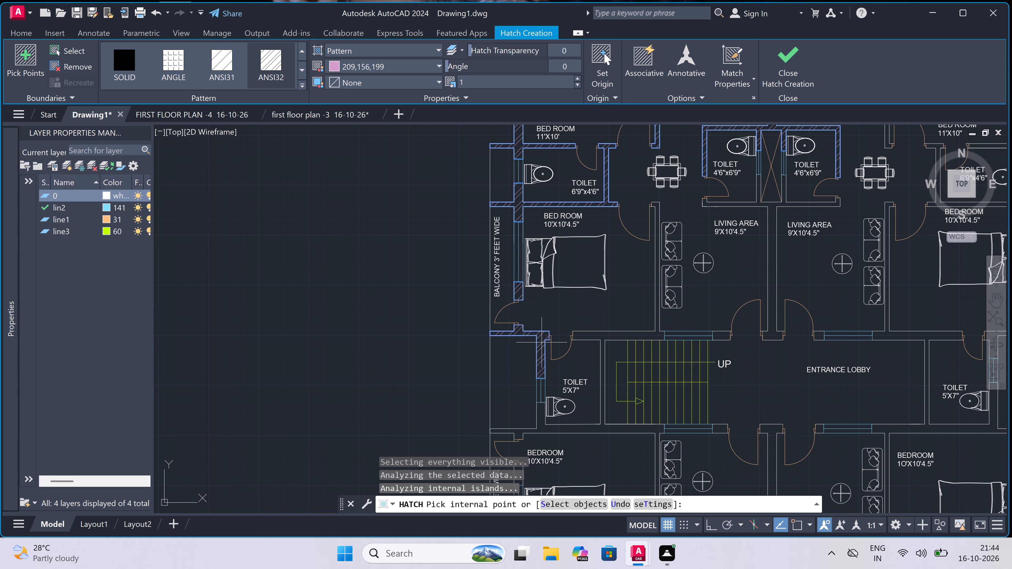
click(606, 335)
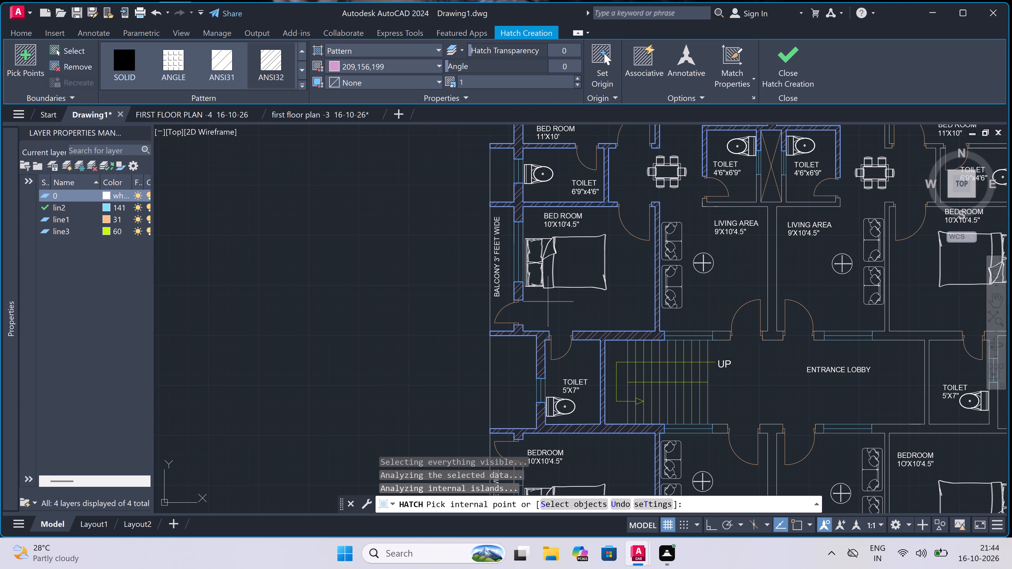
Hatch the walls around the lower-left 6'9"x4'6" toilet, including its junctions with the outer wall and both adjoining bedrooms.
scroll(518, 274, down, 5)
scroll(548, 343, up, 3)
scroll(530, 355, up, 2)
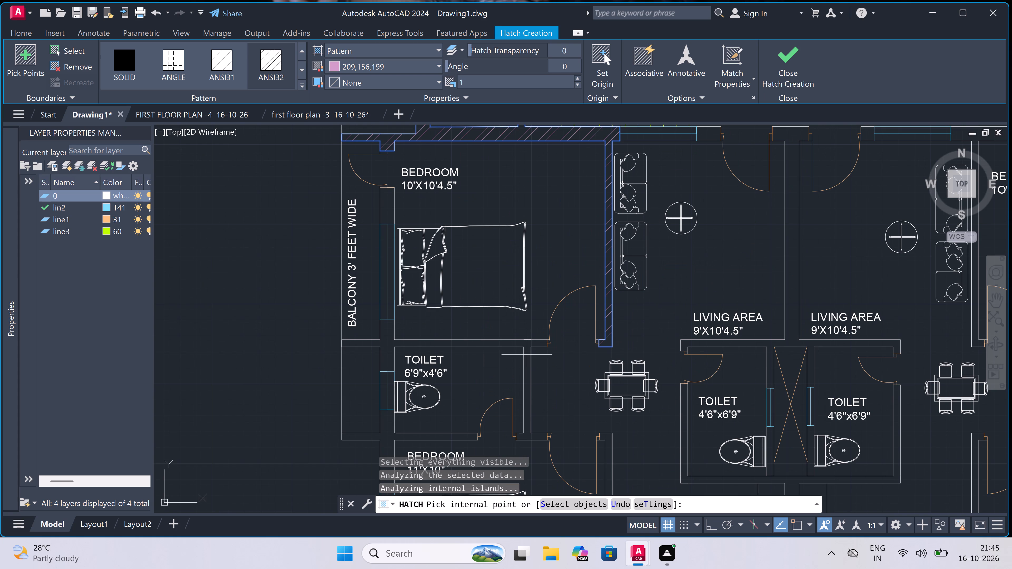
click(527, 355)
scroll(480, 318, down, 5)
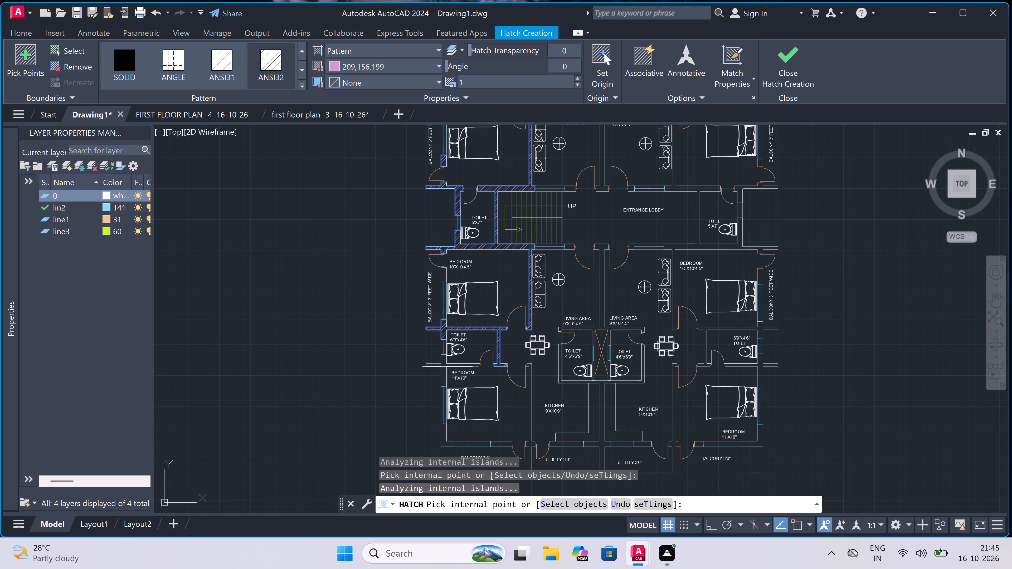
scroll(442, 372, up, 2)
click(448, 361)
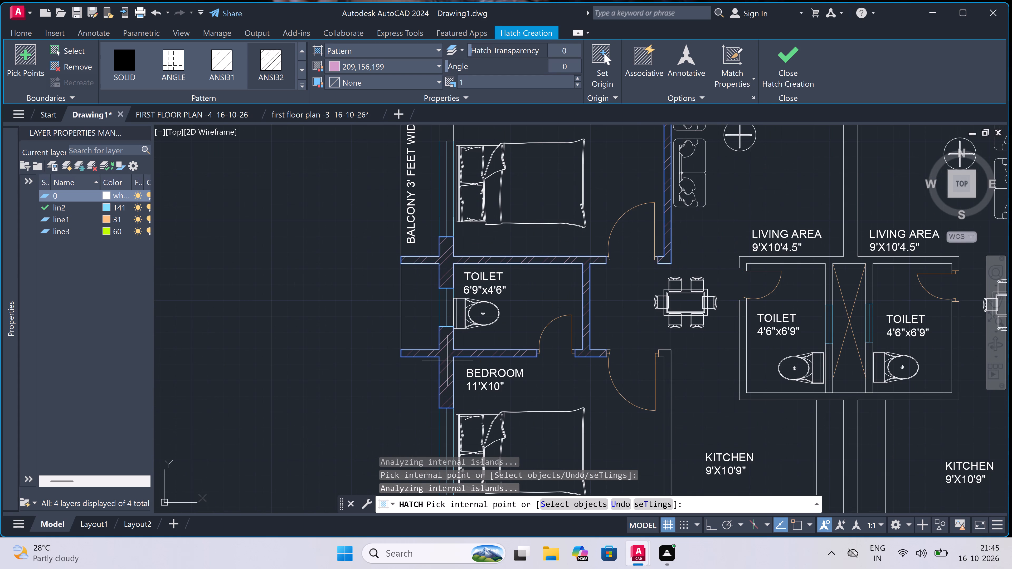
Hatch the lower-left bedroom's outer corner and balcony wall, the bedroom–kitchen wall, the utility wall piece and the central kitchen and toilet walls.
scroll(509, 271, down, 6)
scroll(510, 319, up, 3)
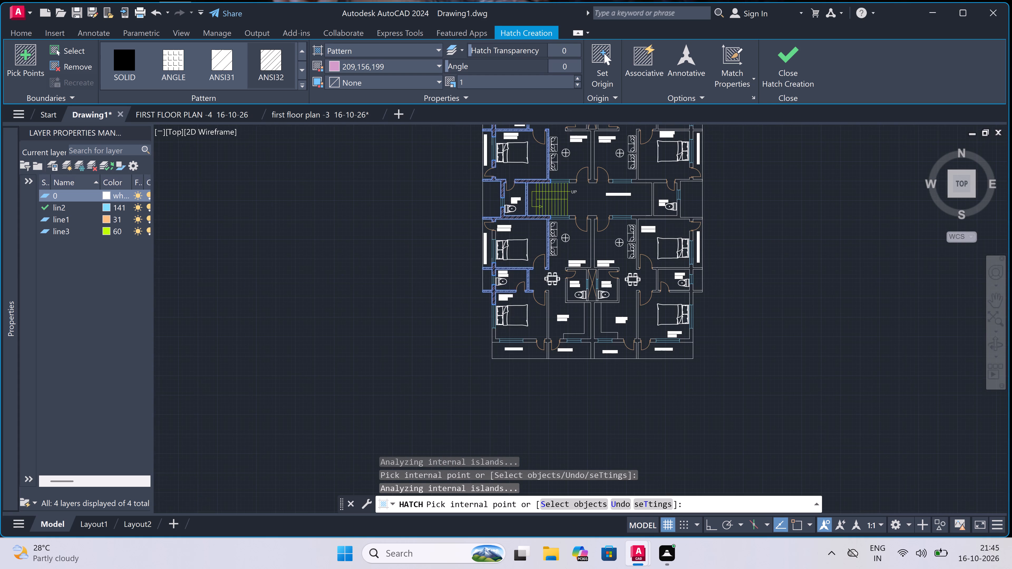
click(483, 344)
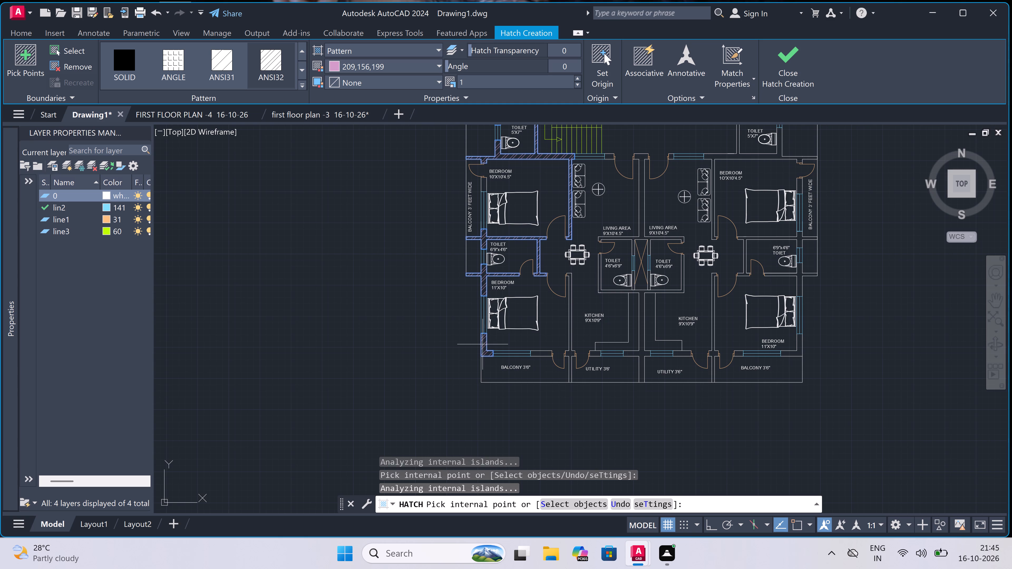
click(538, 352)
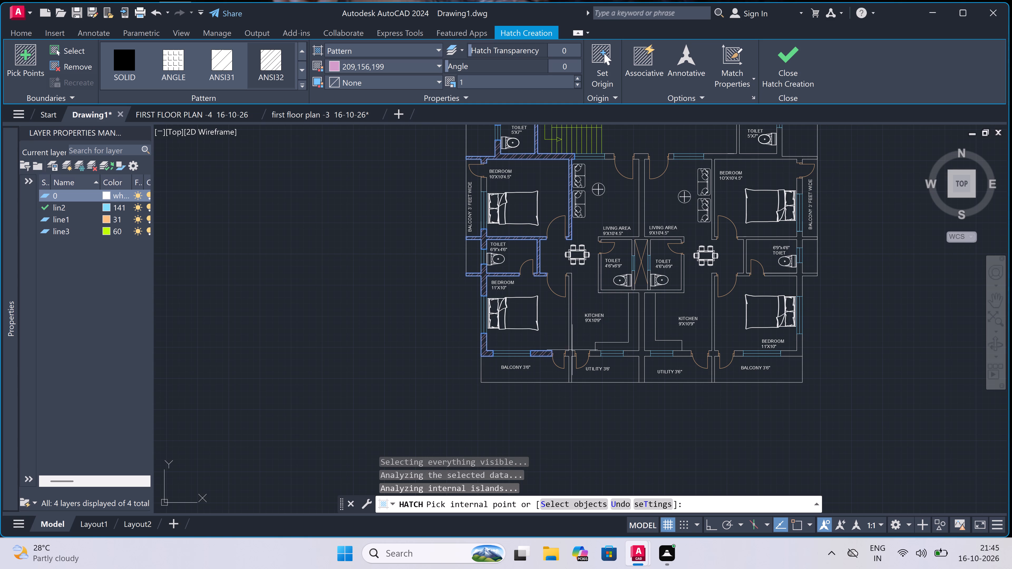
click(570, 345)
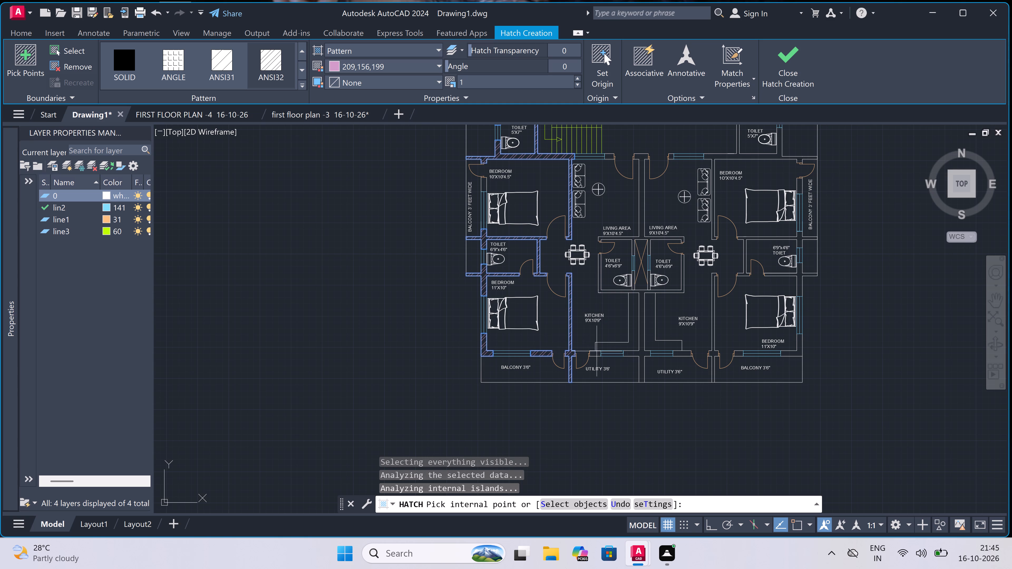
double_click(593, 352)
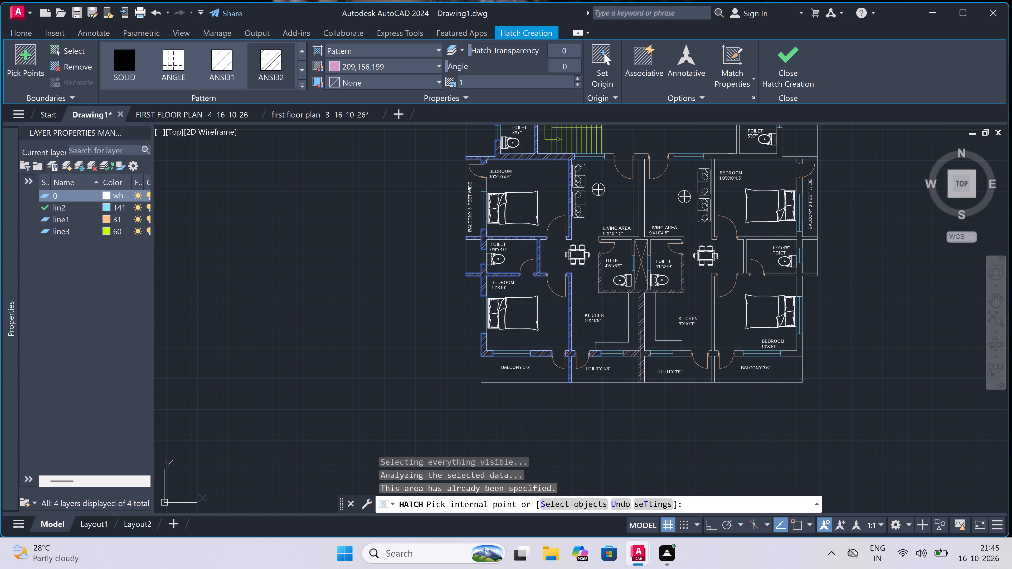
triple_click(640, 353)
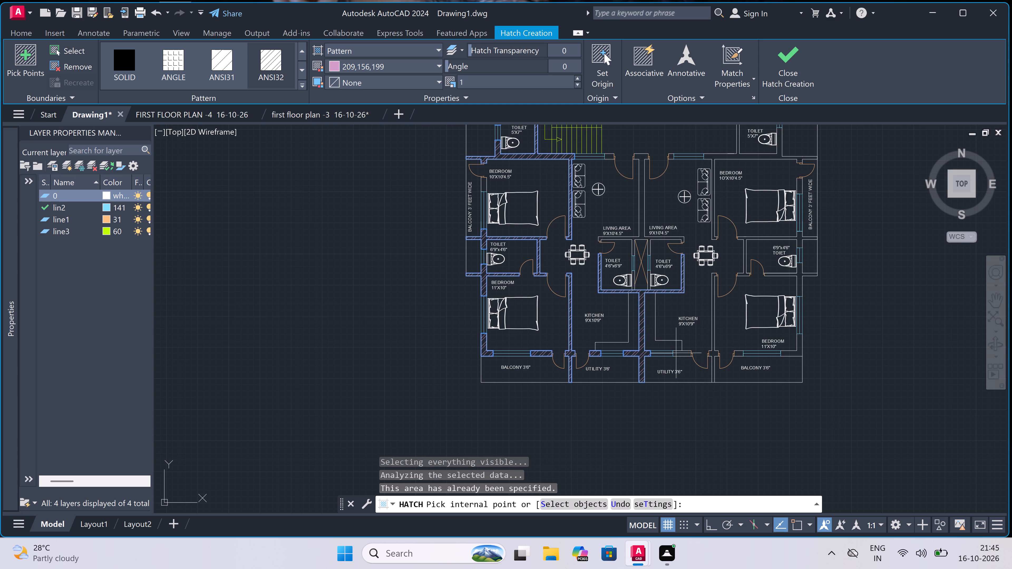
Hatch the lower-right kitchen's utility-side wall piece, the kitchen–bedroom wall, and the 11'X10' bedroom's outer corner and balcony wall pieces.
double_click(677, 352)
scroll(529, 370, down, 3)
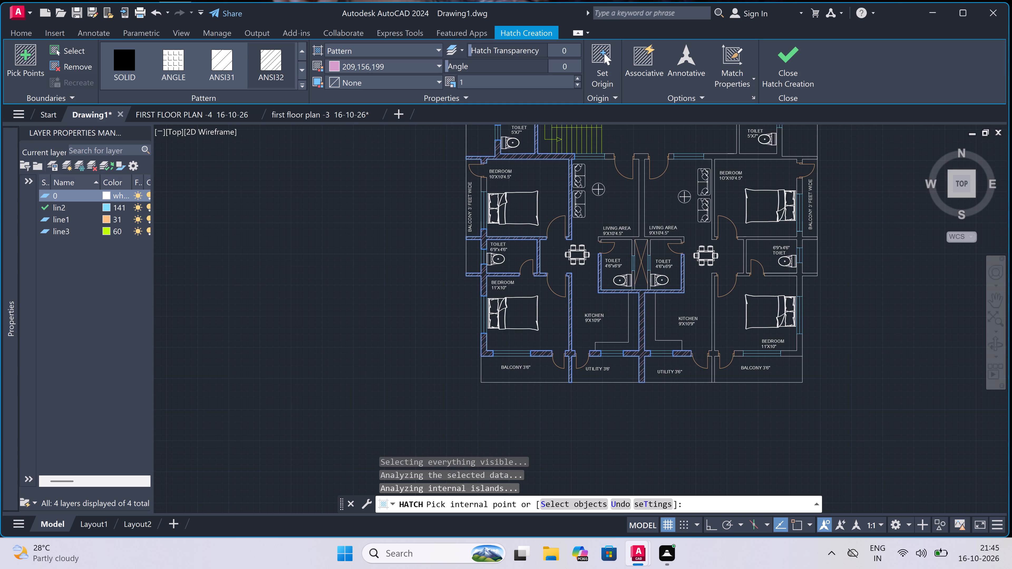
scroll(581, 358, up, 3)
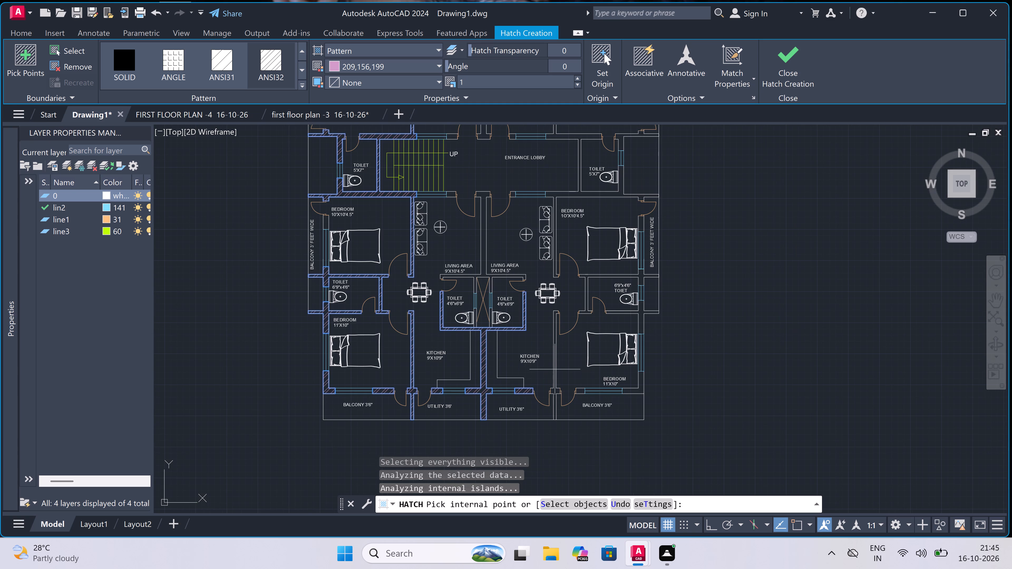
click(555, 369)
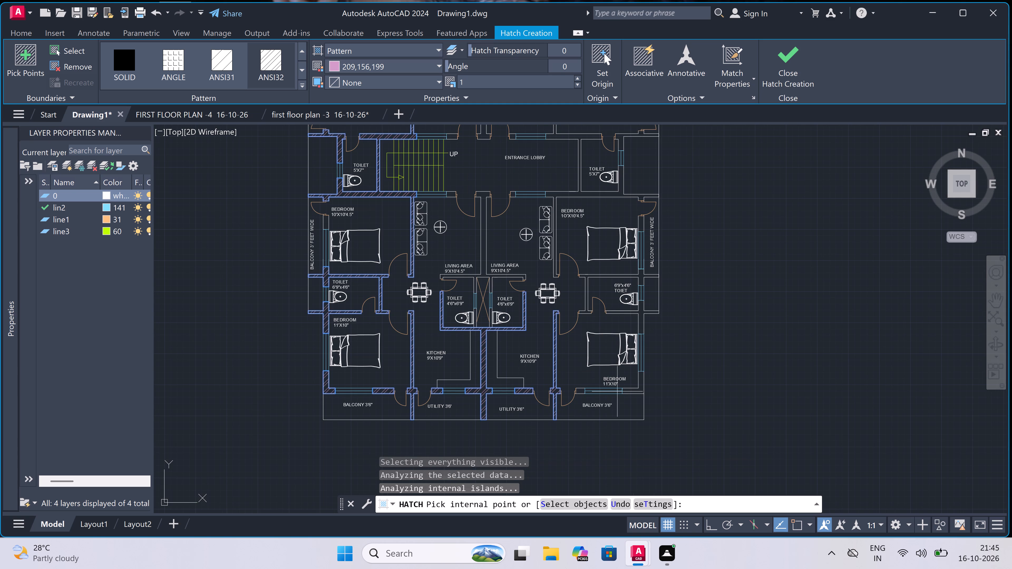
click(639, 391)
click(582, 392)
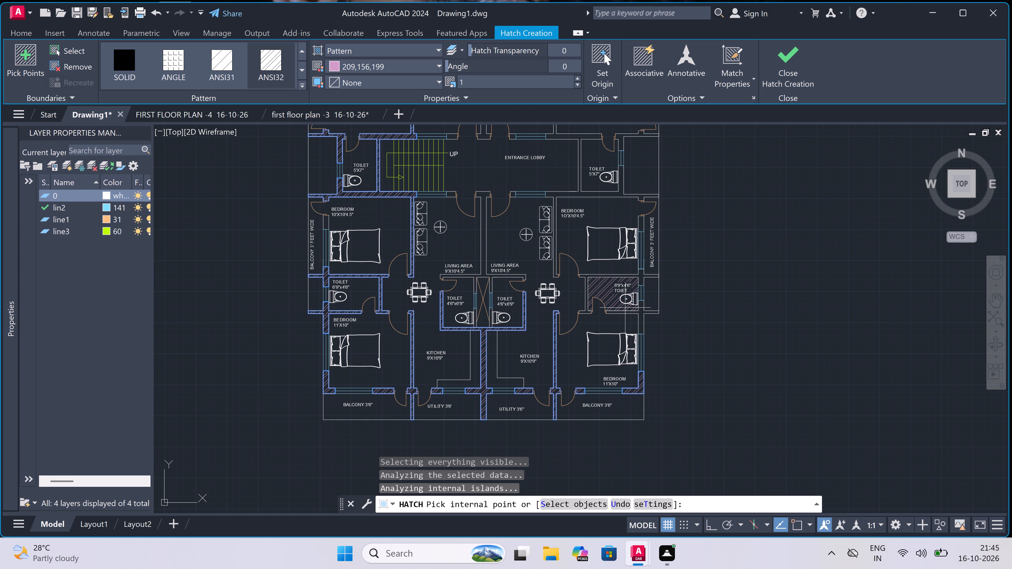
Hatch the walls around the lower-right 6'9"x4'6" toilet, including its junctions with the outer wall and both adjoining bedrooms.
scroll(635, 313, up, 1)
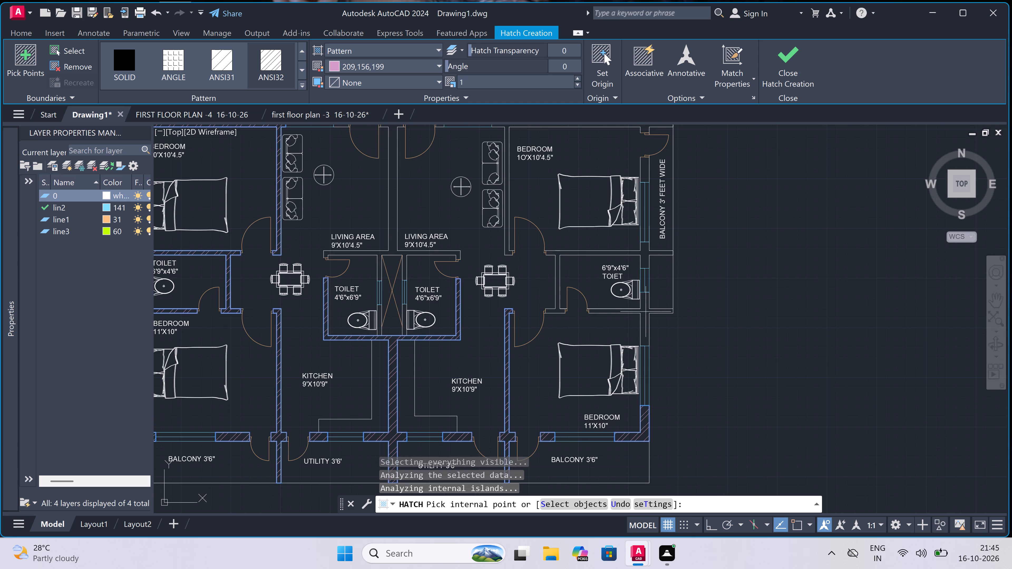
click(646, 312)
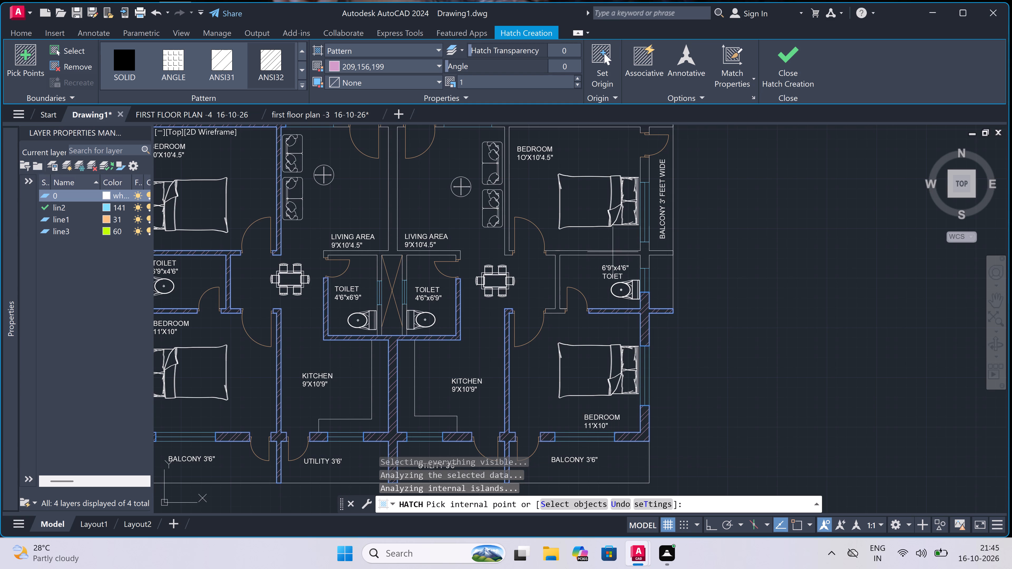
double_click(612, 253)
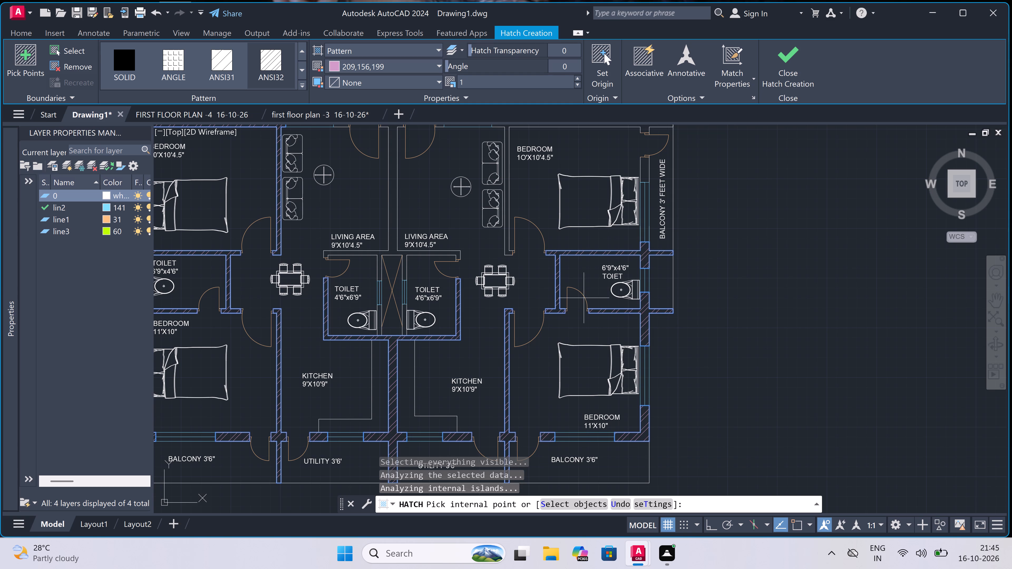
Hatch the walls around the 5'X7" toilet beside the entrance lobby, including the wall pieces reaching the balcony edge.
scroll(557, 328, down, 4)
scroll(566, 291, up, 4)
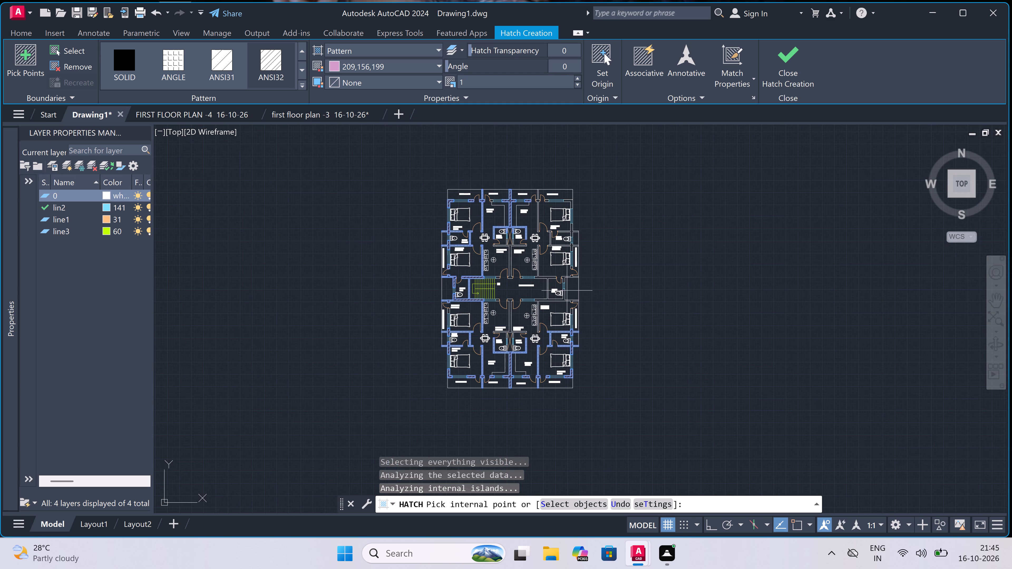
scroll(564, 297, up, 3)
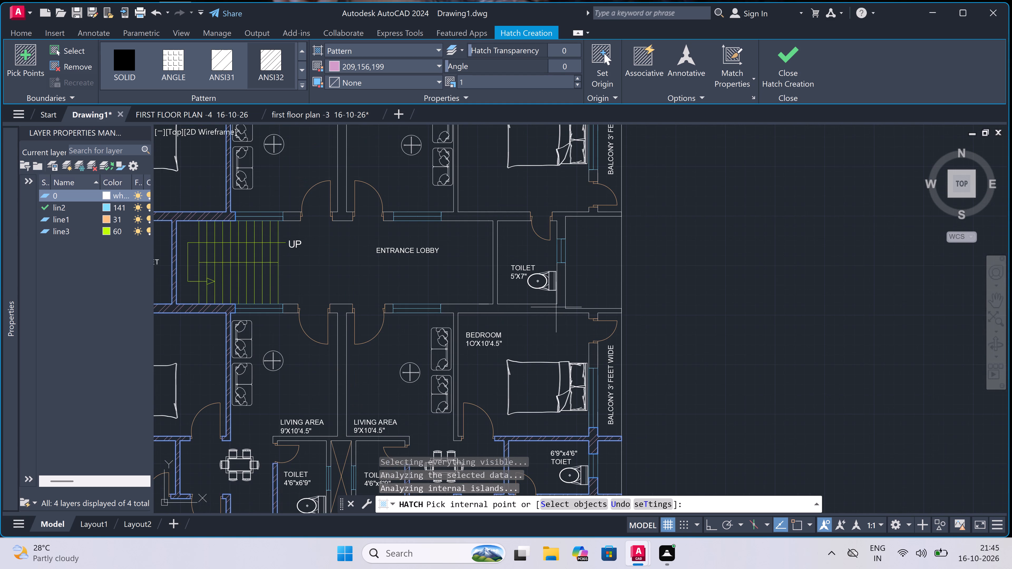
scroll(535, 310, down, 1)
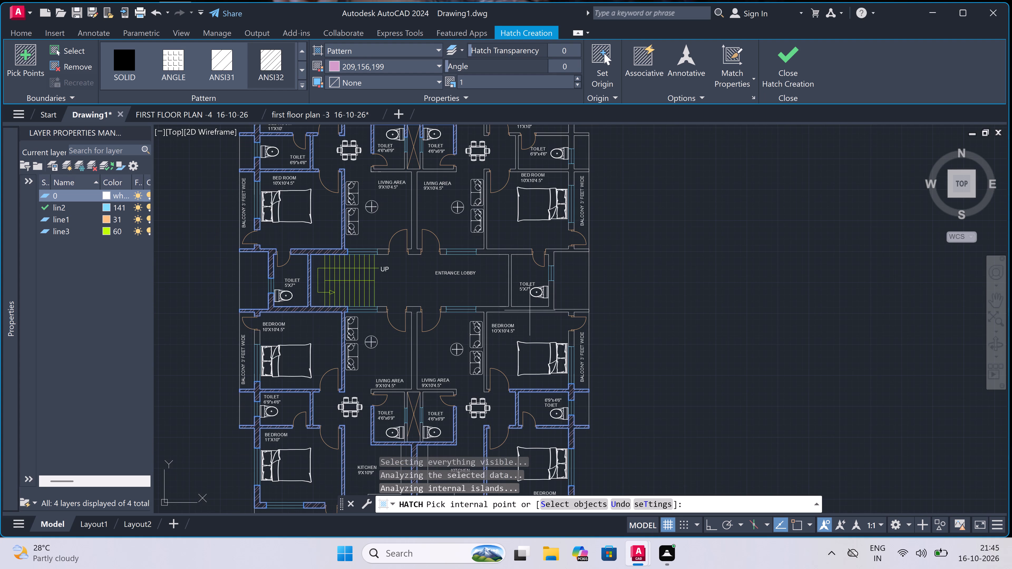
click(523, 310)
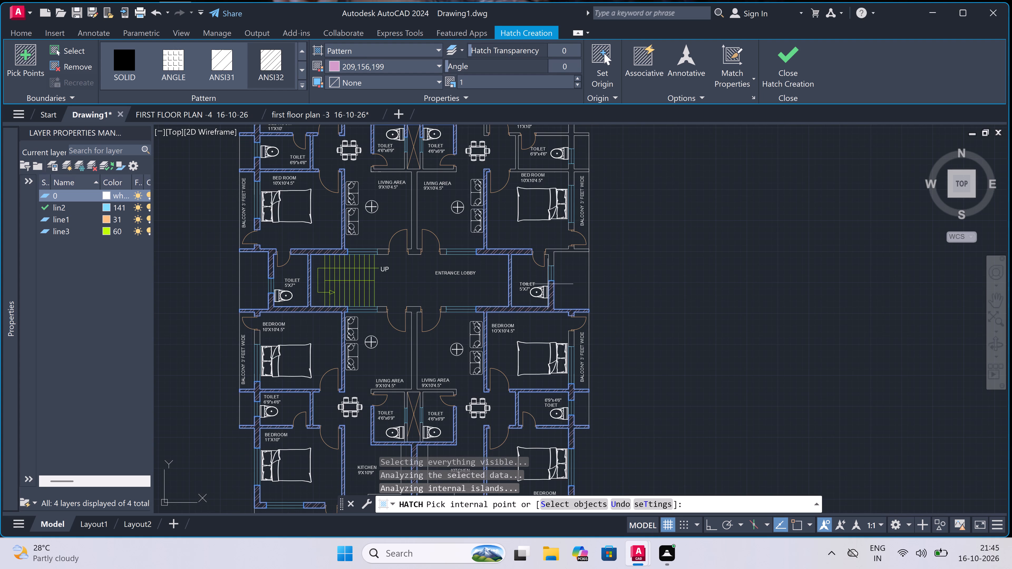
scroll(547, 259, up, 2)
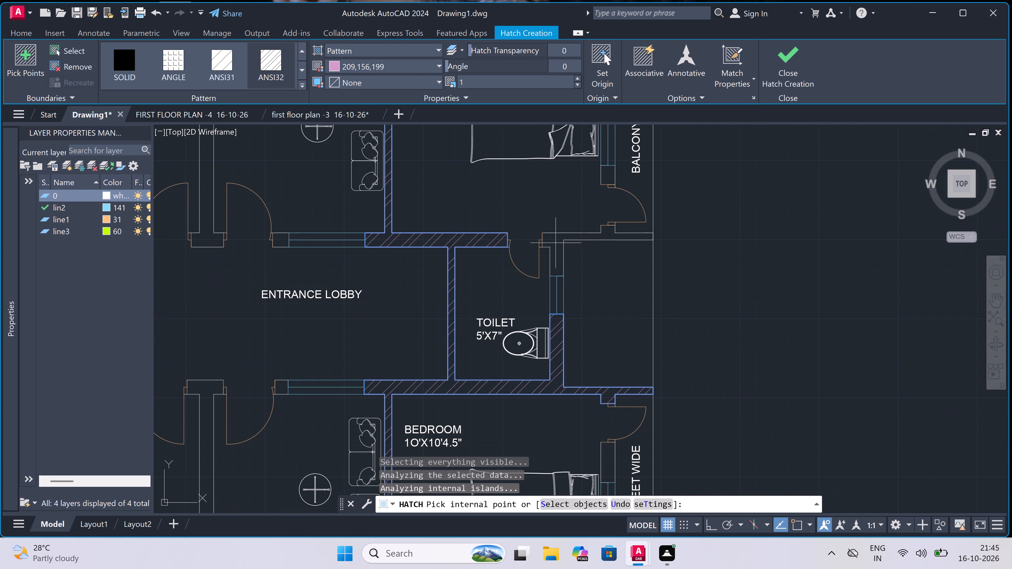
click(556, 243)
scroll(556, 243, down, 7)
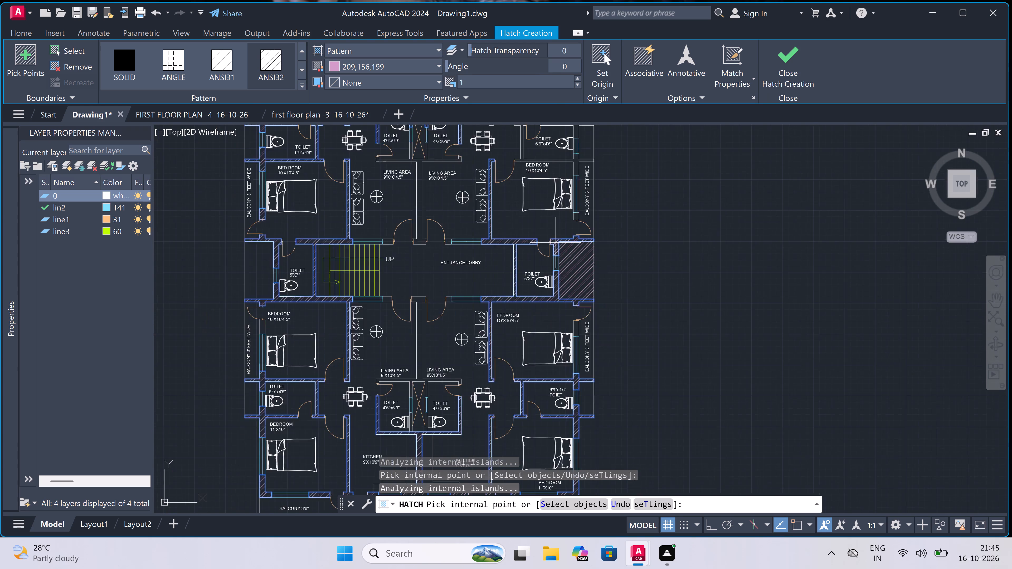
Hatch the central wall between the two lower 9'X10'4.5" living areas.
scroll(558, 208, up, 2)
scroll(558, 208, down, 1)
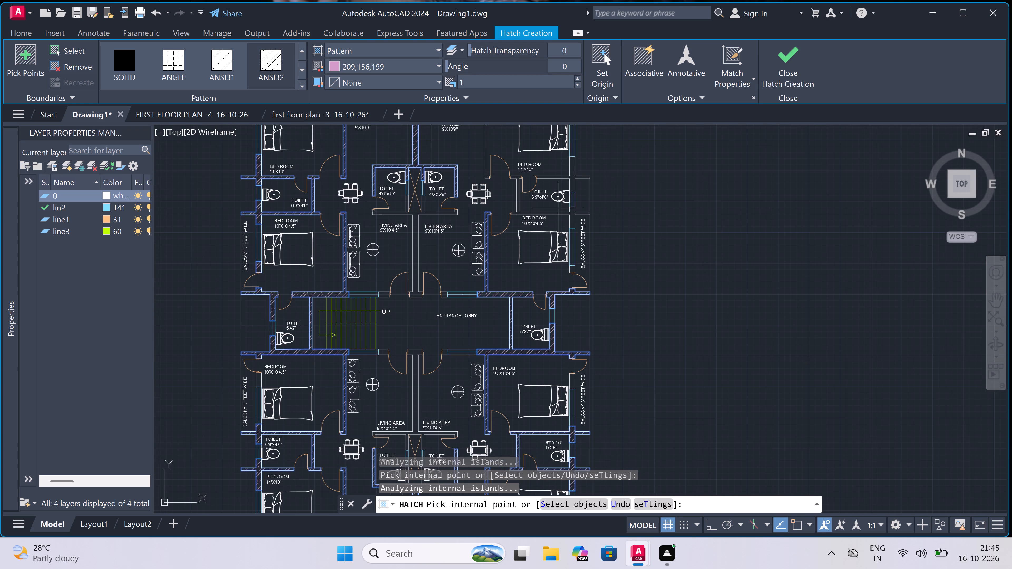
scroll(558, 208, down, 1)
scroll(558, 208, up, 1)
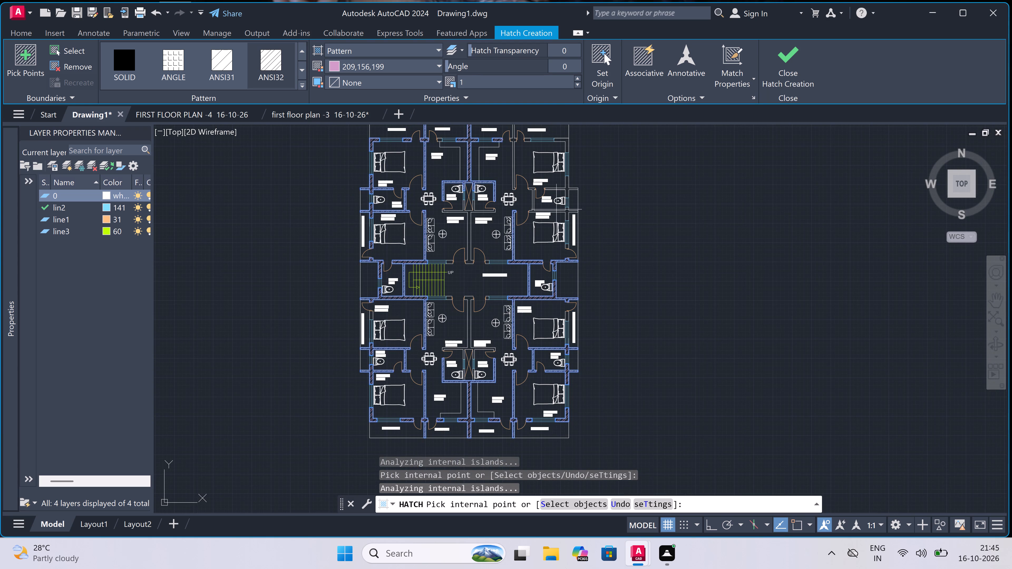
scroll(469, 322, up, 3)
click(469, 320)
scroll(469, 321, down, 4)
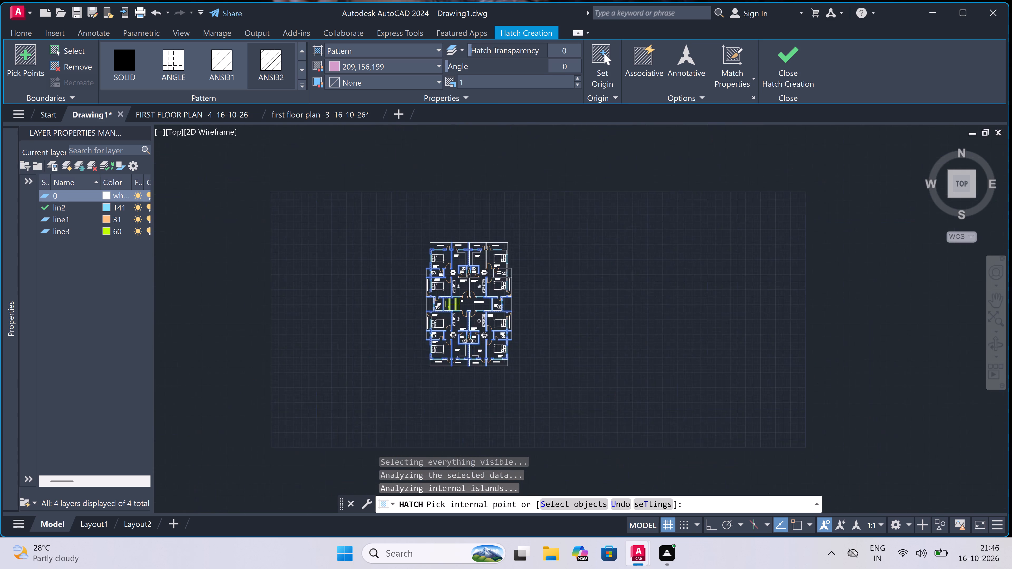
Hatch the walls around the upper-right 6'9"x4'6" toilet, including its junctions with the outer wall and both adjoining bedrooms.
scroll(469, 320, down, 3)
scroll(476, 297, up, 9)
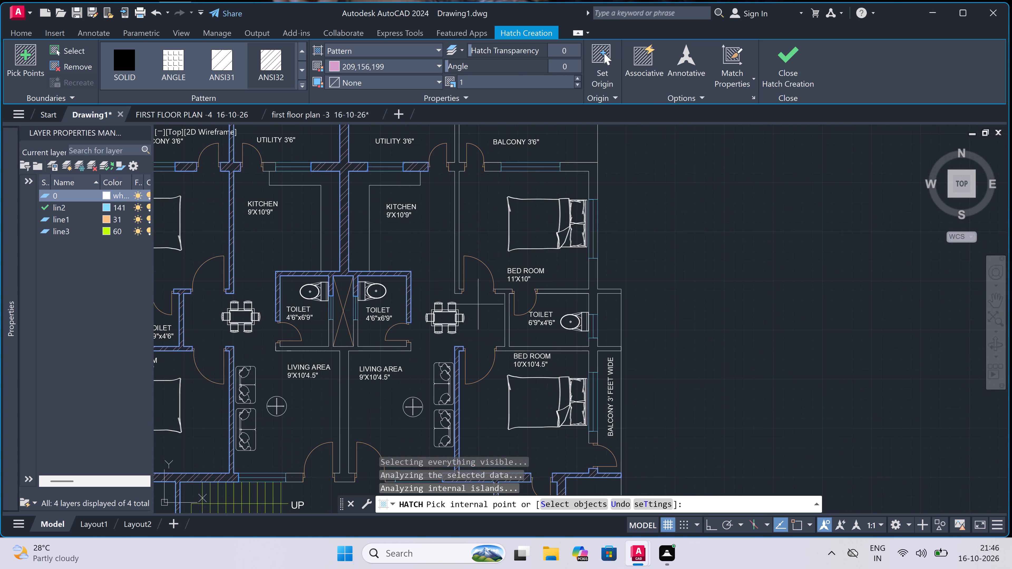
double_click(508, 311)
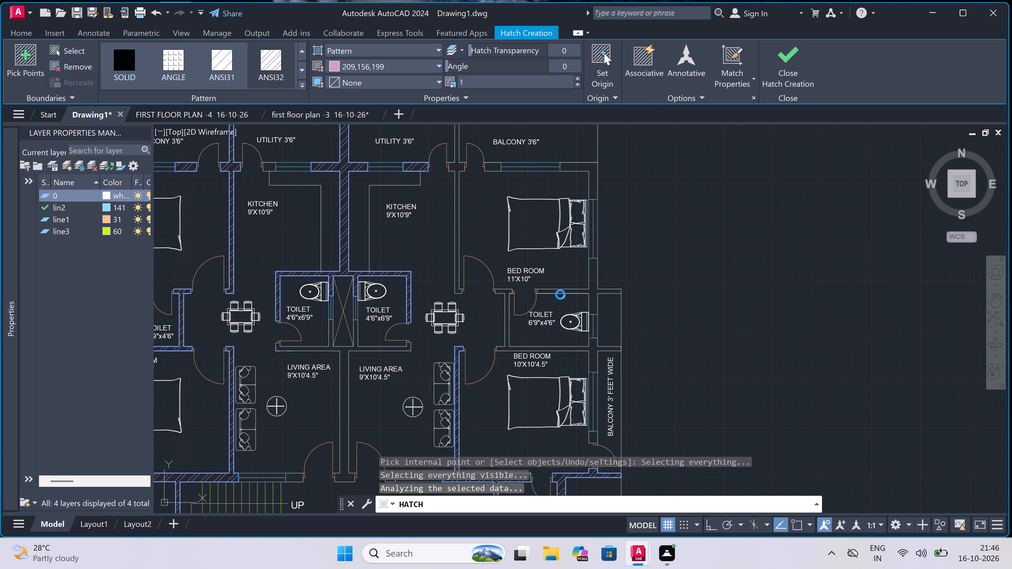
double_click(578, 291)
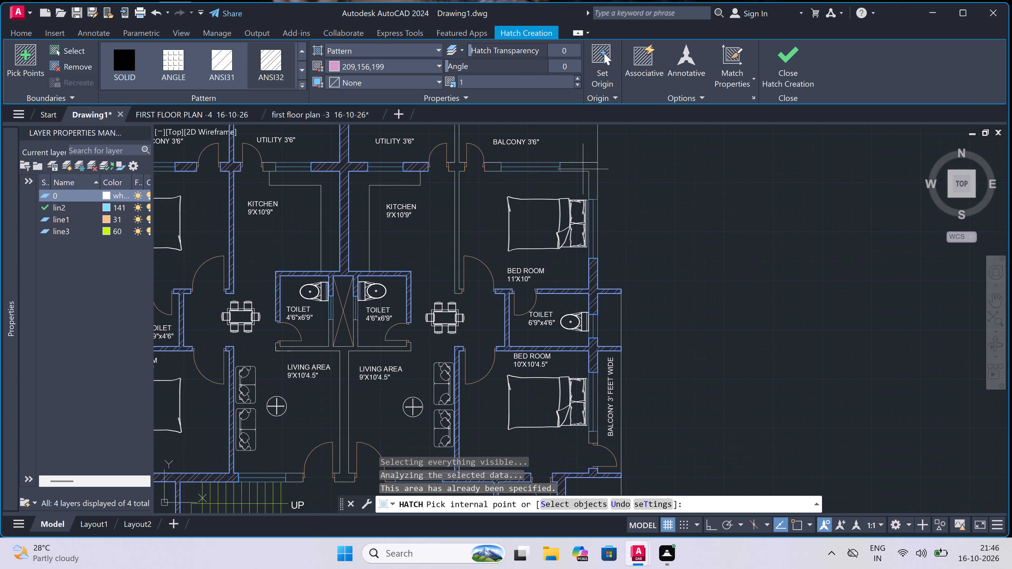
Hatch the upper-right 11'X10' bedroom's outer corner at the balcony and the wall between that bedroom and the 9'X10'9" kitchen.
click(588, 169)
click(456, 199)
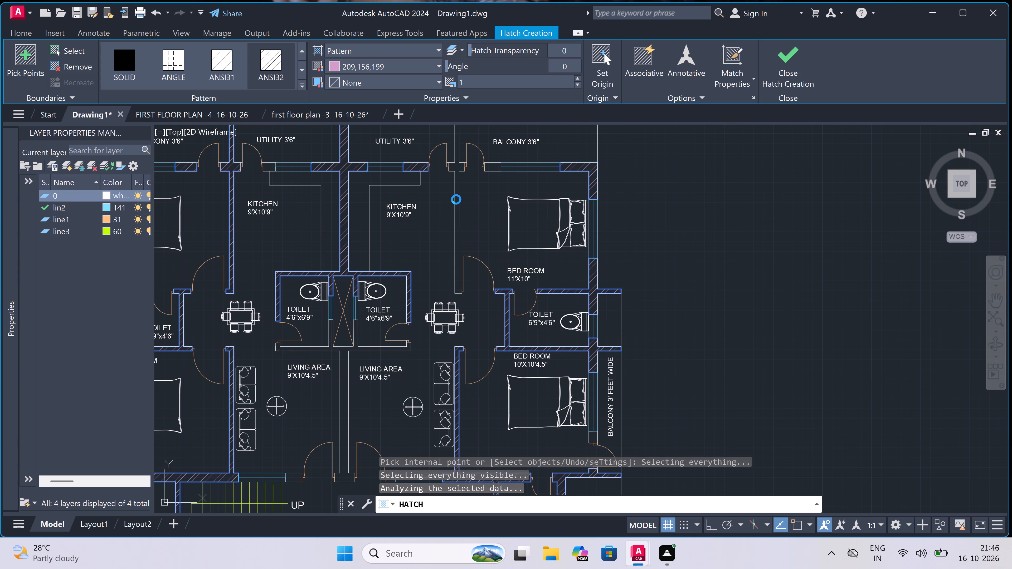
scroll(456, 199, up, 5)
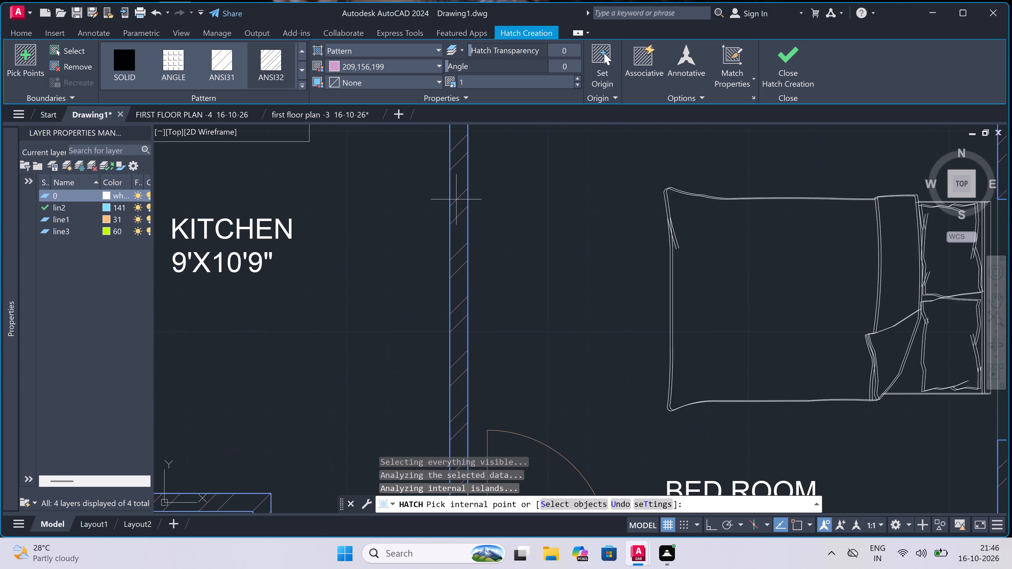
Hatch the central wall between the two upper 9'X10'4.5" living areas, together with the connected toilet wall.
scroll(456, 199, down, 6)
scroll(456, 199, up, 3)
scroll(456, 199, down, 2)
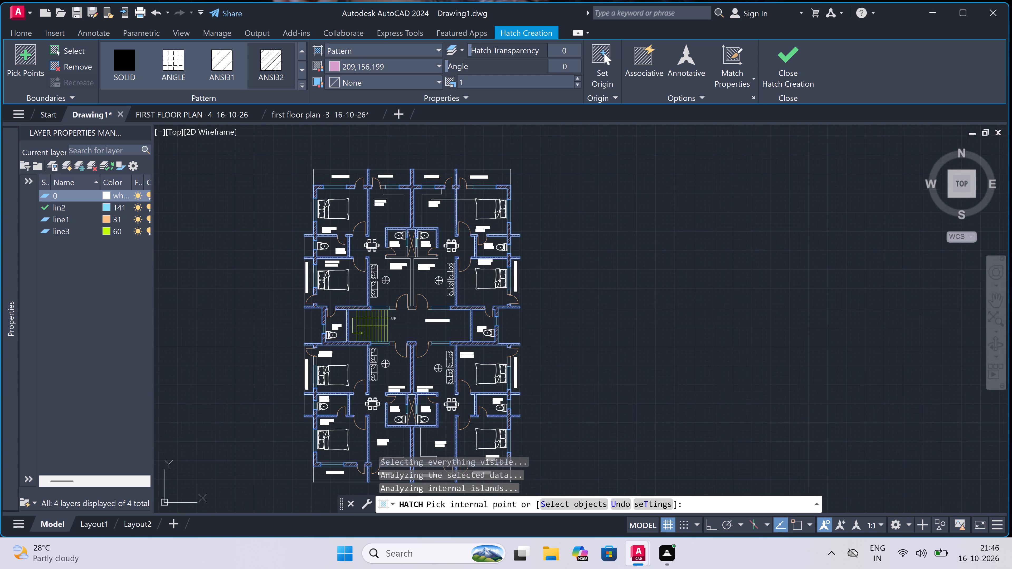
scroll(411, 272, up, 4)
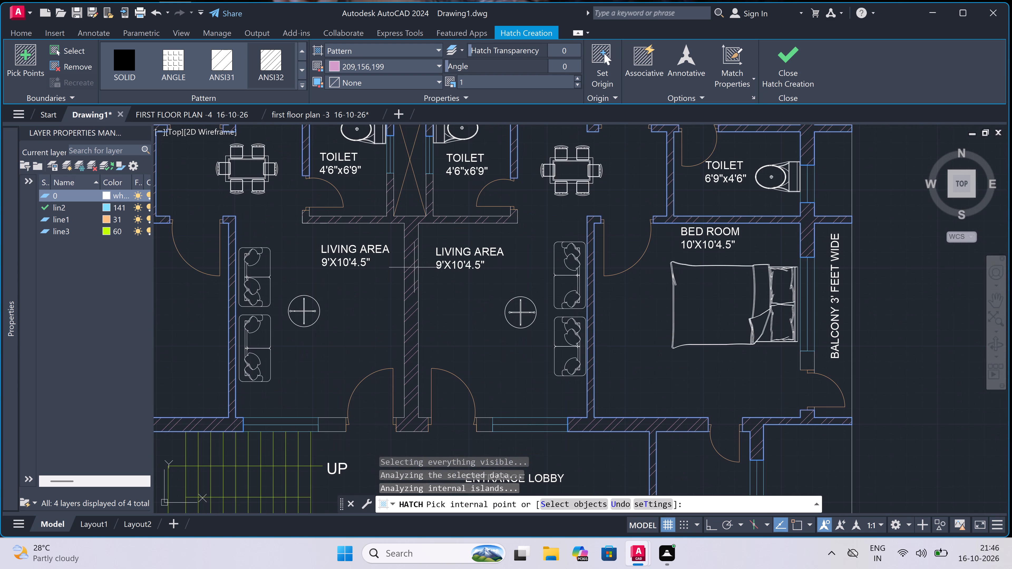
triple_click(413, 269)
scroll(484, 261, down, 4)
Hatch the four short wall pieces between the windows and living-area doors along the staircase and entrance lobby, and end the hatch.
scroll(455, 304, up, 2)
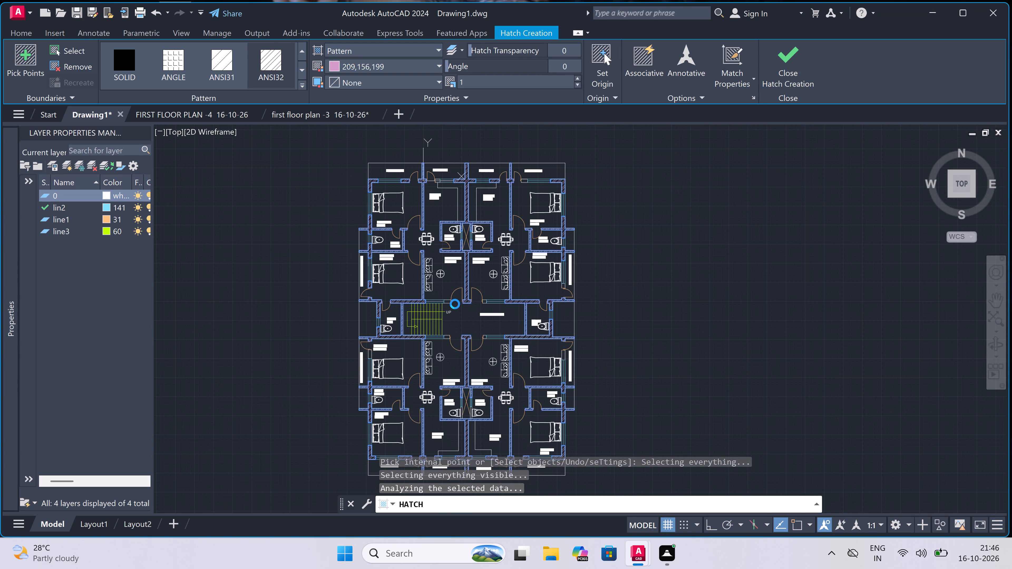
scroll(455, 304, up, 6)
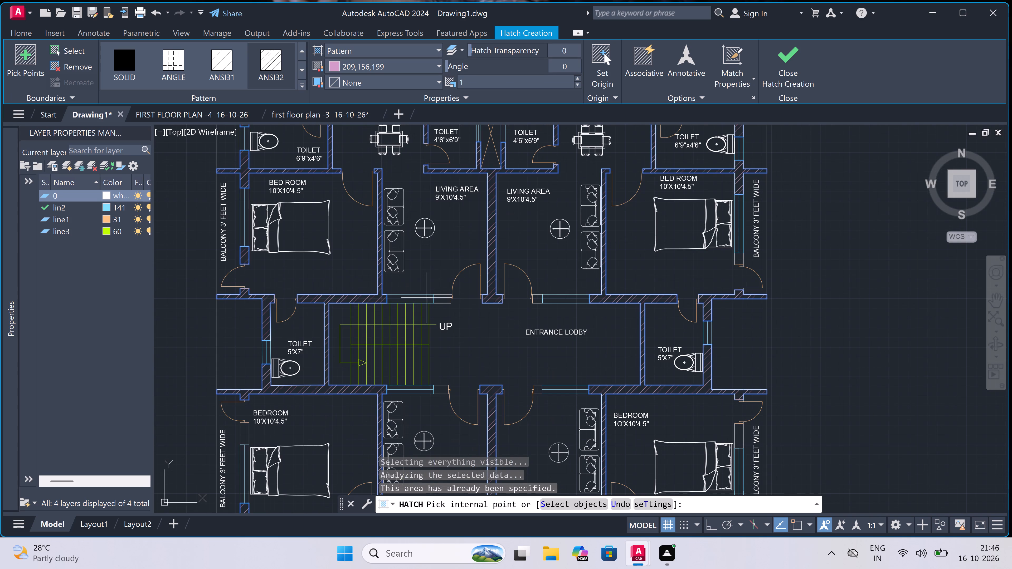
click(446, 298)
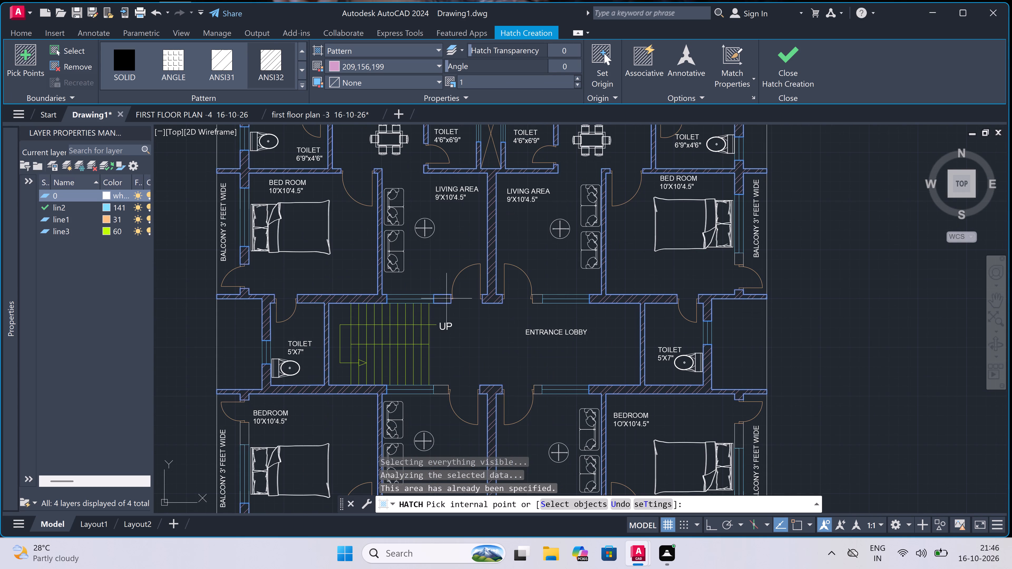
click(535, 300)
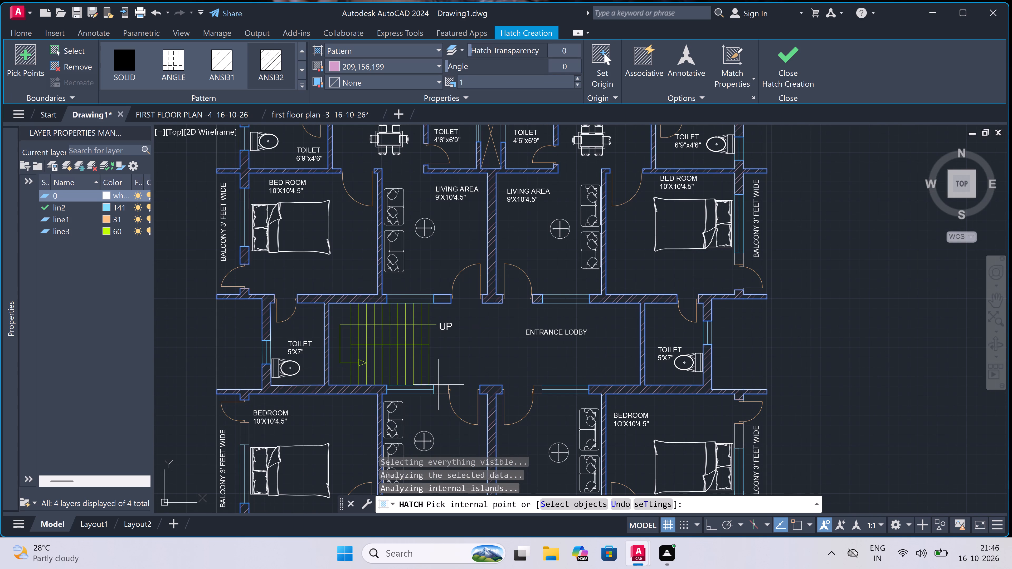
scroll(439, 390, up, 3)
click(442, 387)
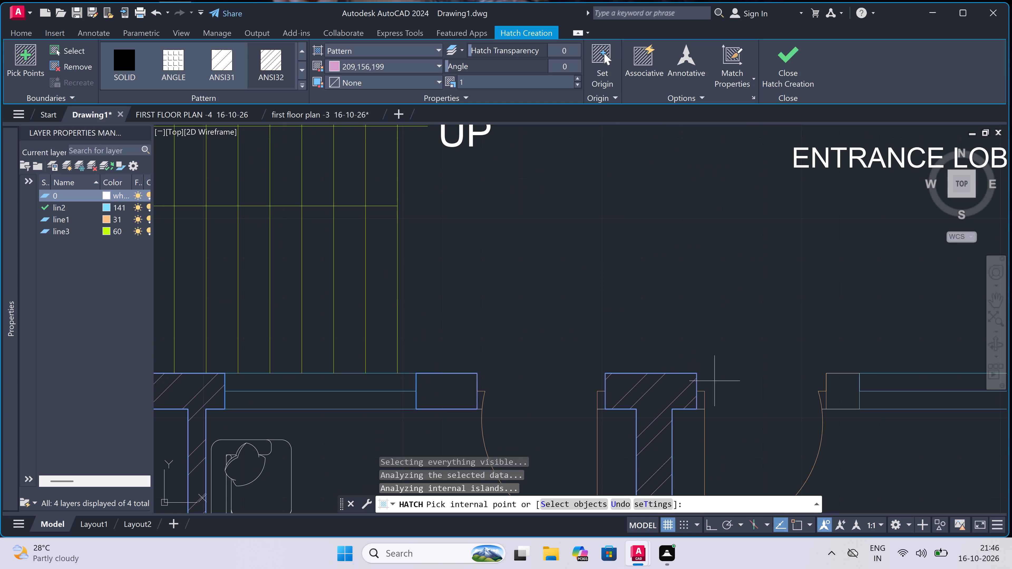
click(837, 384)
scroll(581, 378, down, 3)
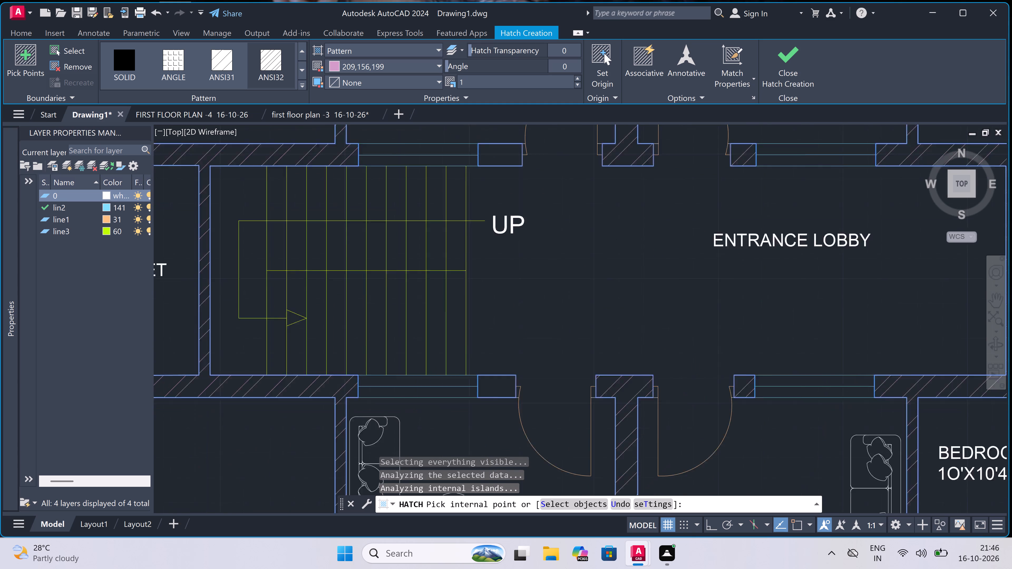
scroll(539, 381, up, 2)
scroll(535, 242, up, 1)
click(558, 234)
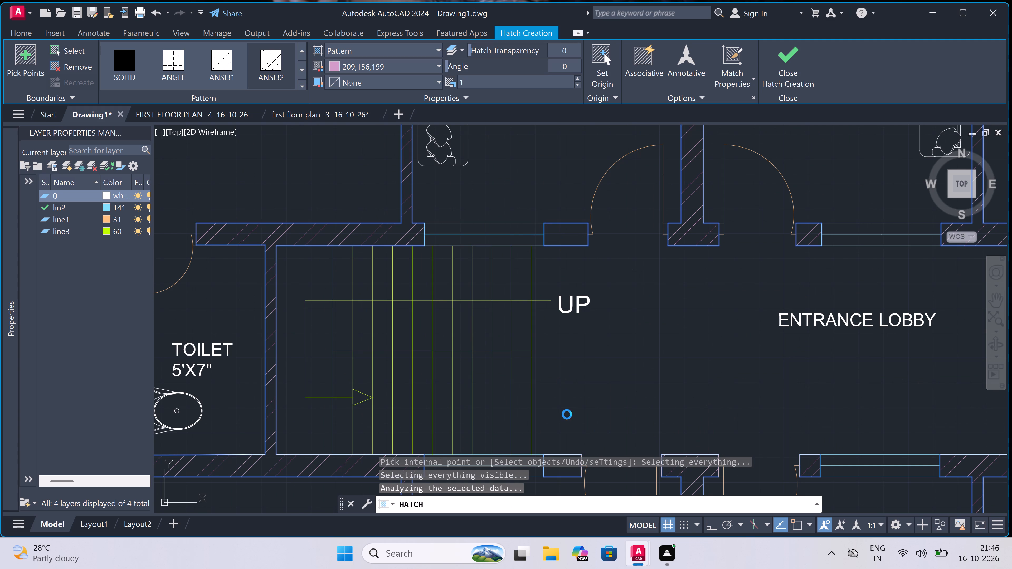
key(Escape)
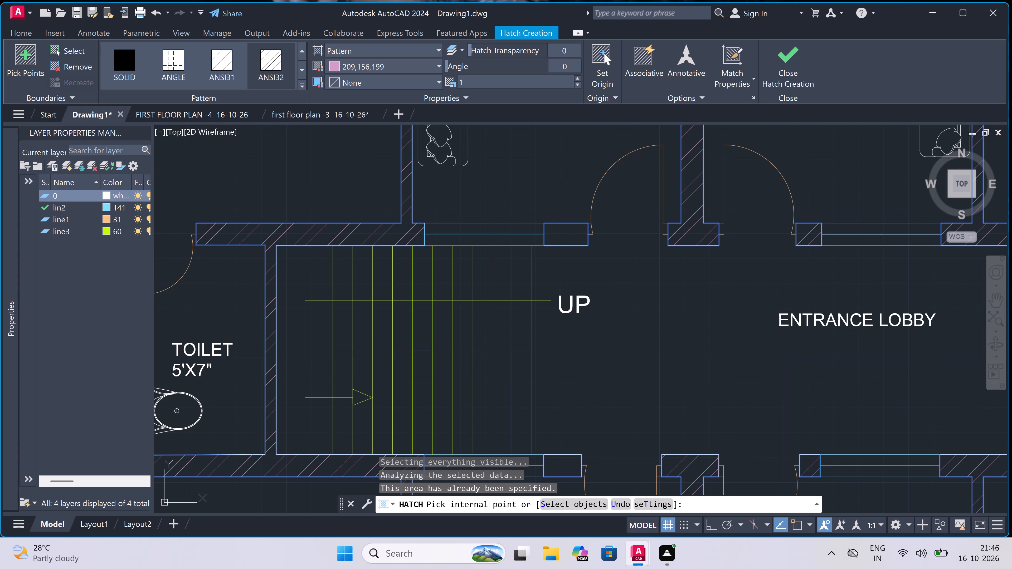
Hatch the two short wall pieces beside the staircase windows, next to the living-area doors, matching the existing wall hatch's properties.
scroll(573, 254, down, 2)
scroll(579, 282, down, 2)
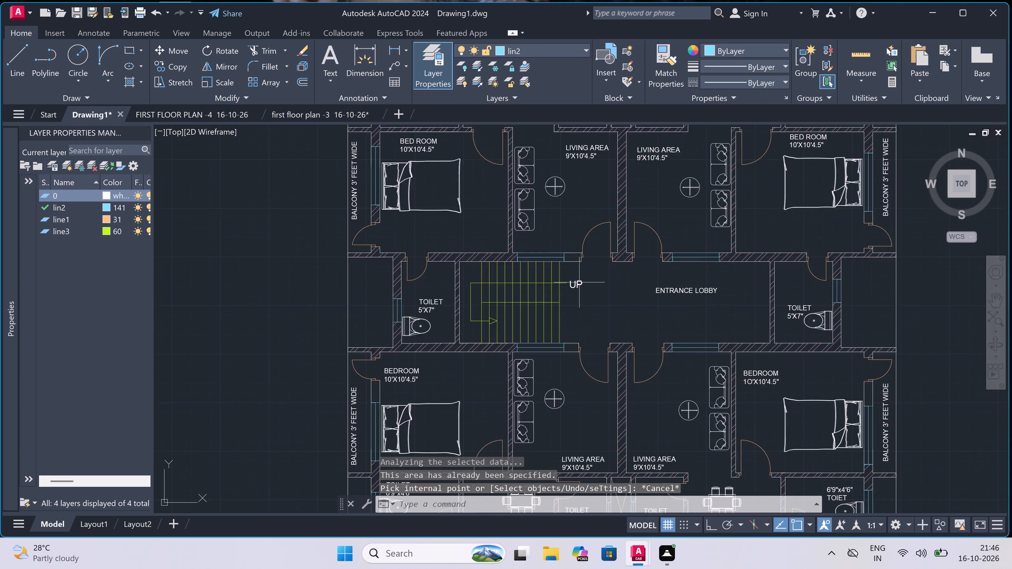
scroll(586, 293, up, 2)
key(h)
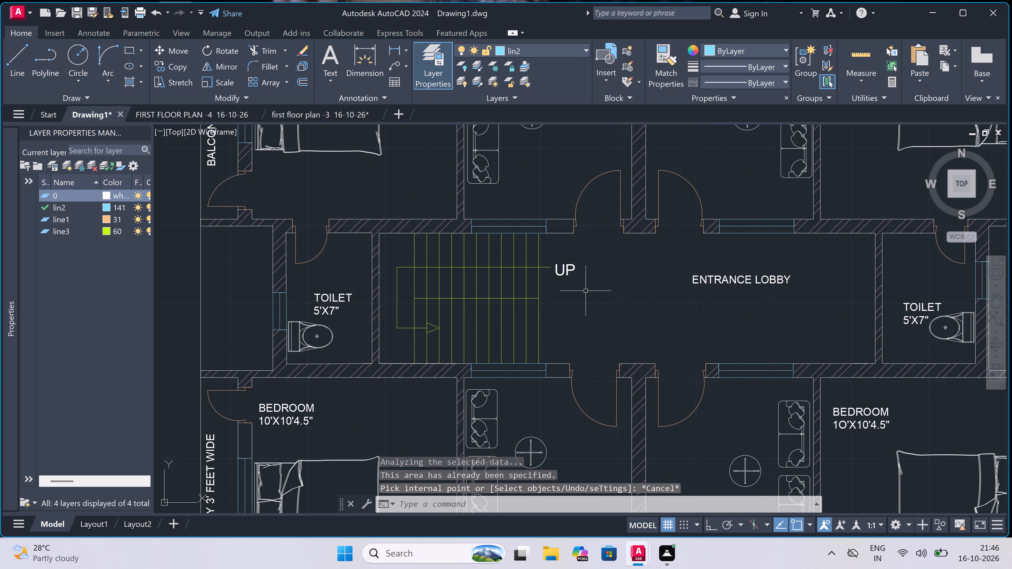
key(space)
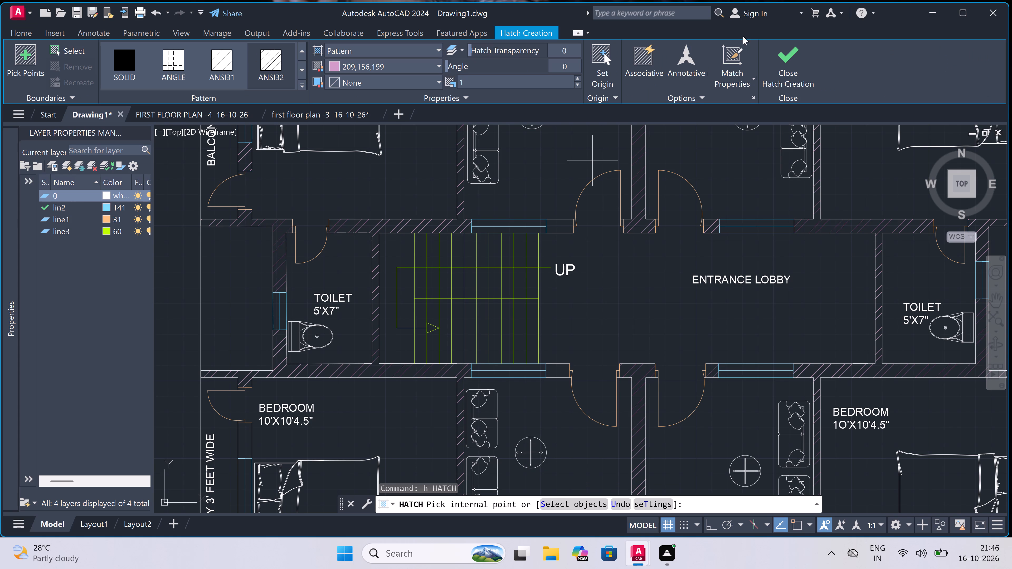
triple_click(733, 56)
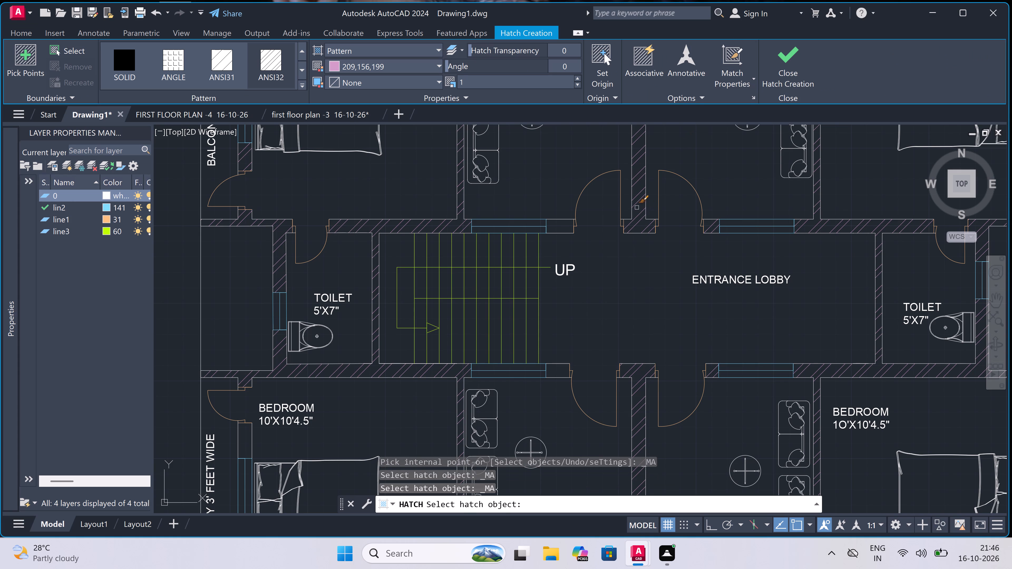
click(637, 209)
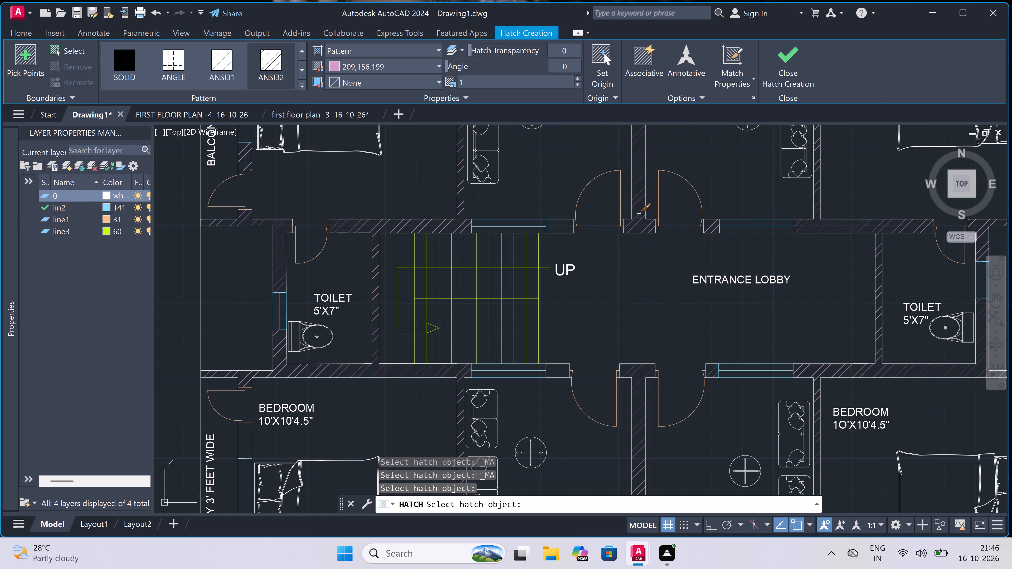
click(639, 214)
double_click(561, 223)
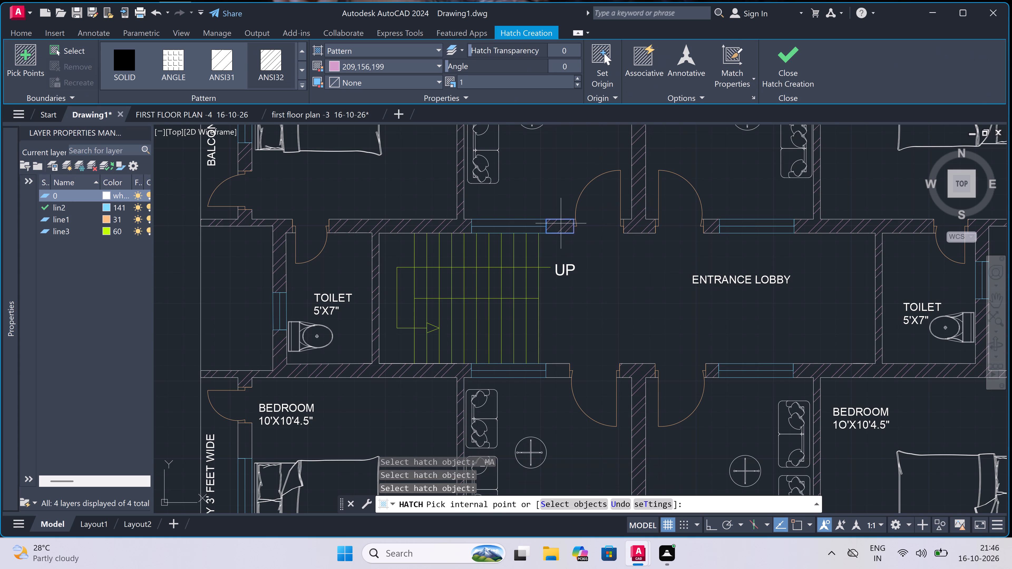
click(549, 365)
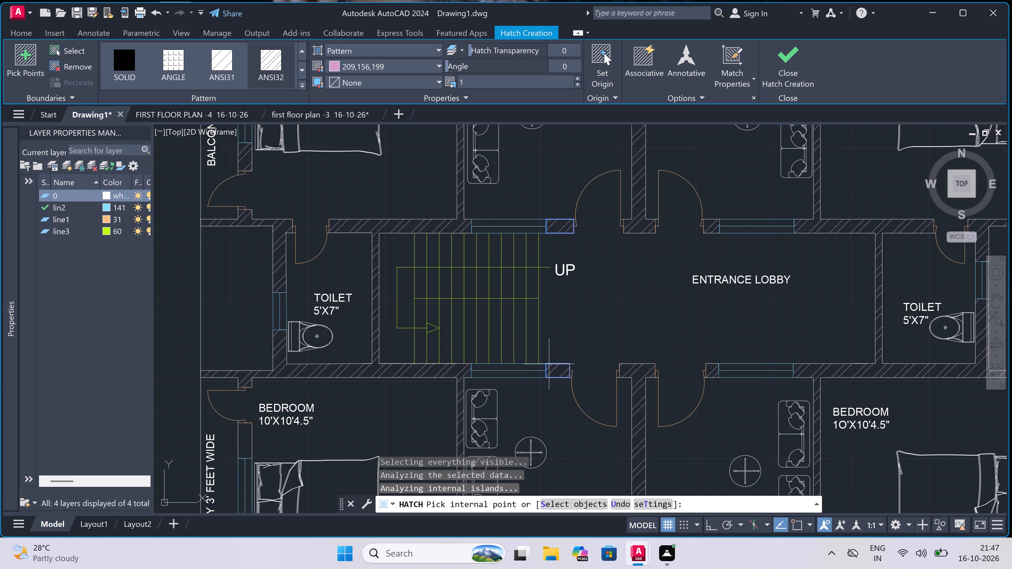
Hatch the outer wall pieces between balcony door and window in both lower and the upper-right 10'X10'4.5" bedrooms, and end the hatch.
scroll(550, 308, down, 5)
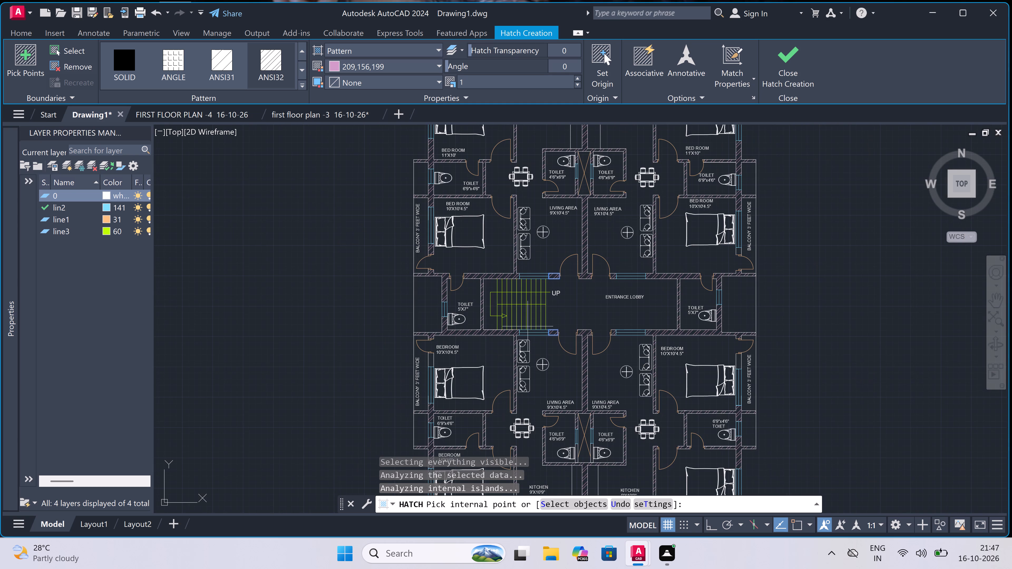
scroll(487, 348, down, 5)
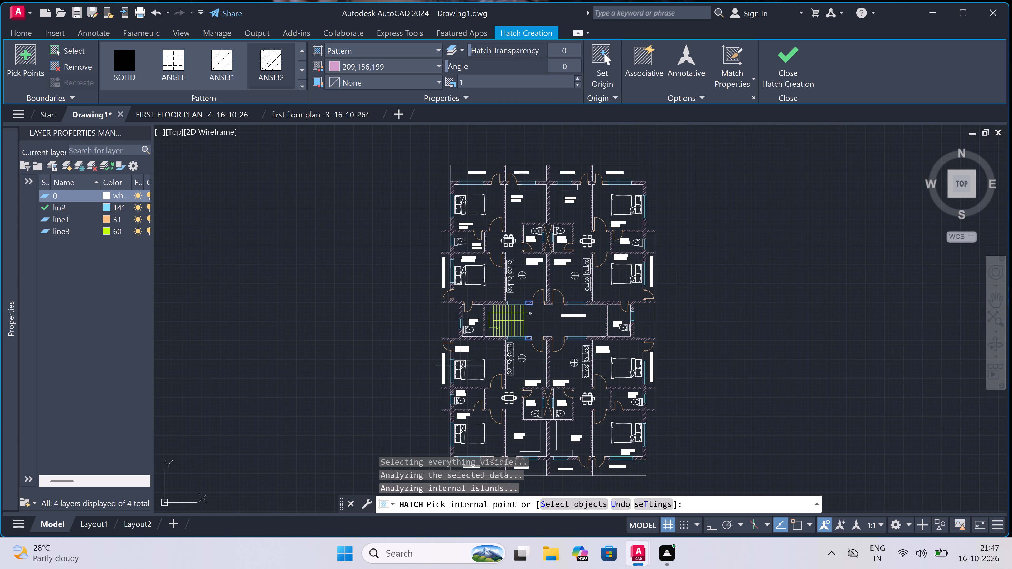
scroll(461, 374, up, 4)
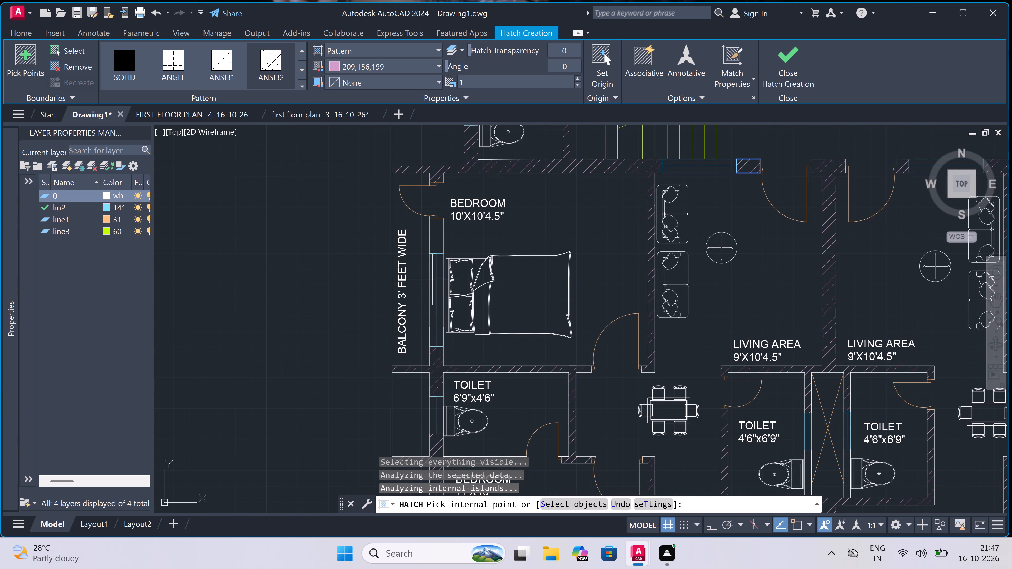
click(440, 237)
scroll(563, 305, down, 7)
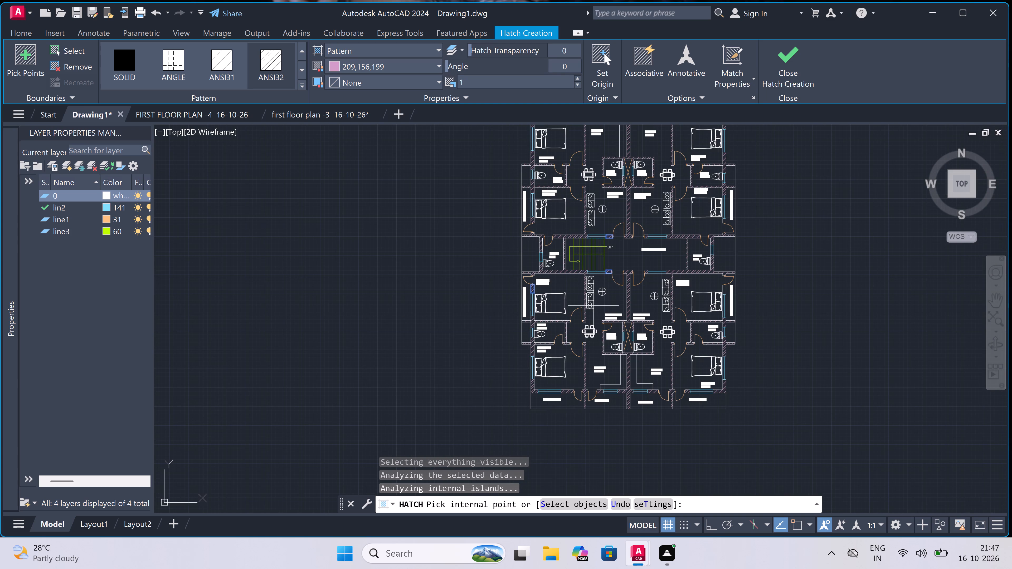
scroll(720, 291, up, 4)
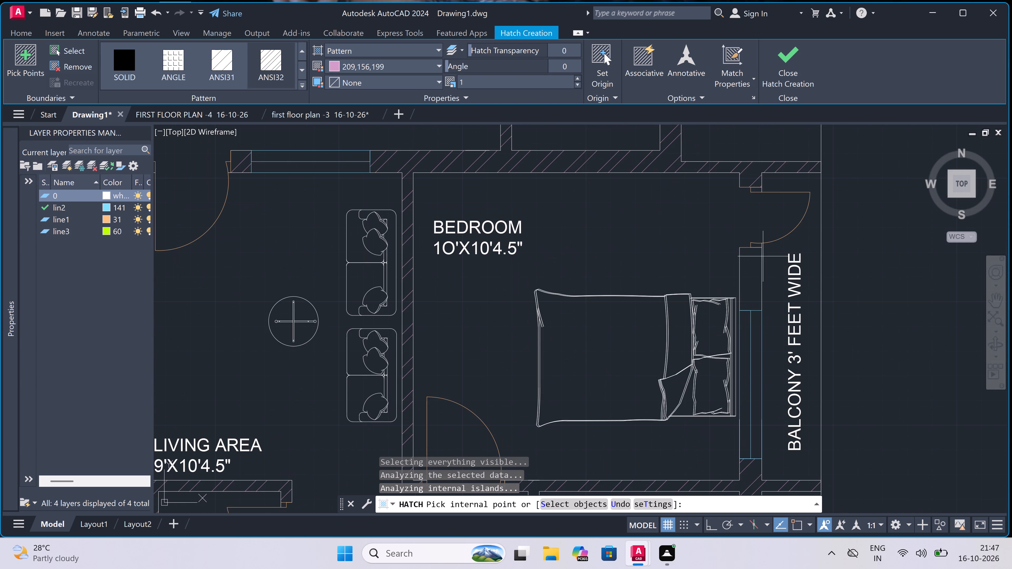
click(749, 280)
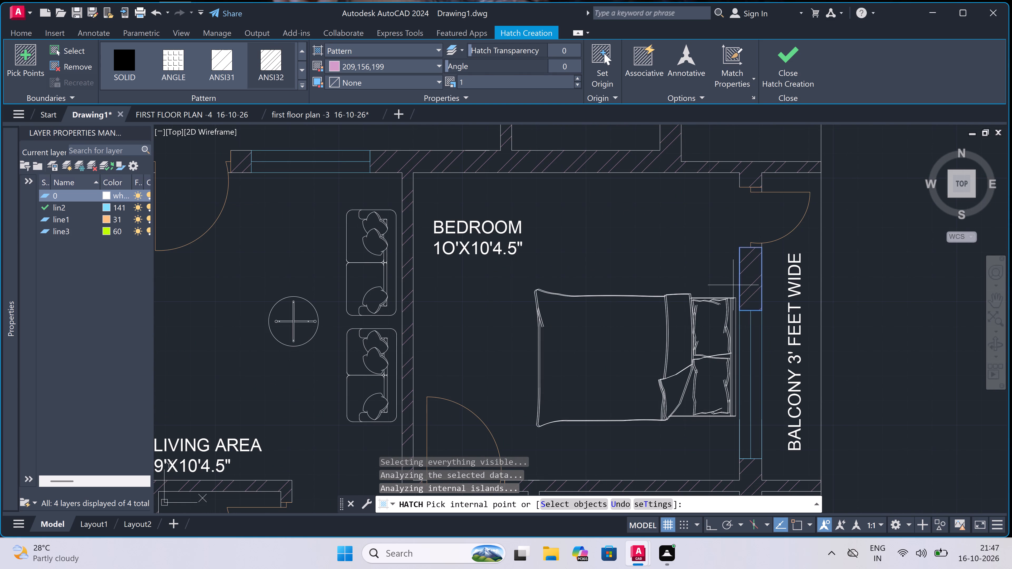
scroll(467, 411, down, 6)
scroll(490, 353, up, 2)
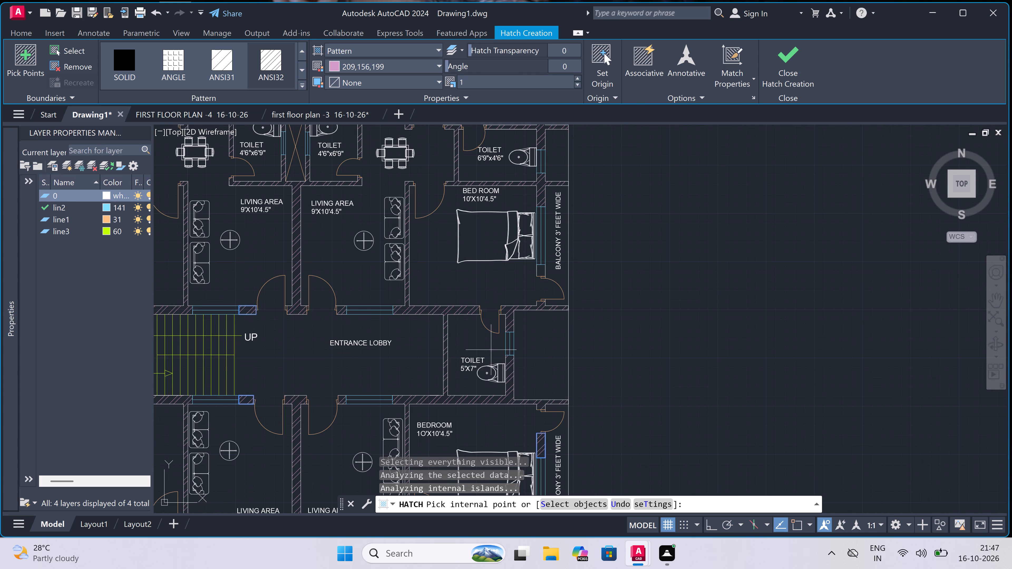
scroll(514, 236, up, 3)
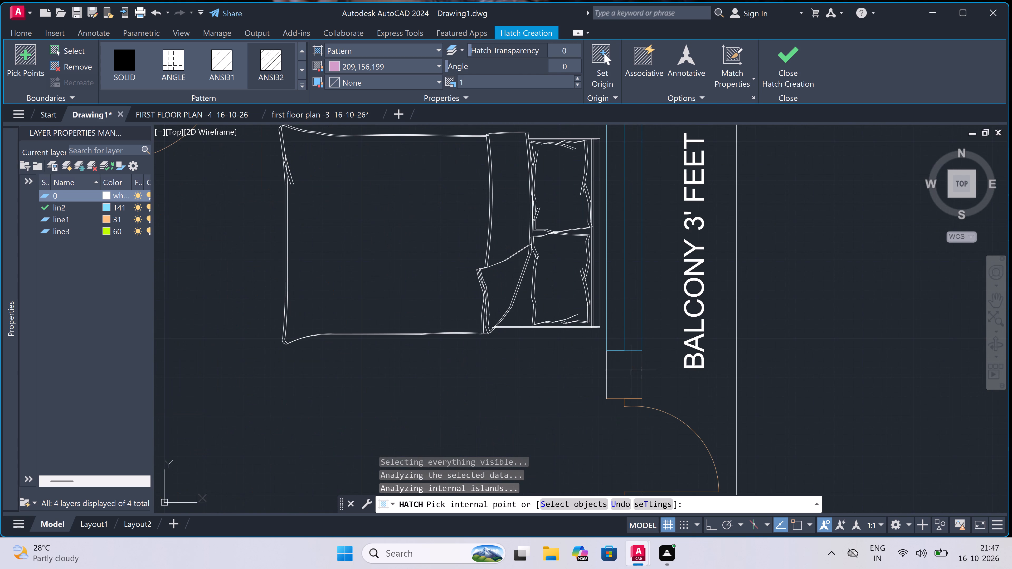
click(629, 372)
scroll(593, 395, down, 4)
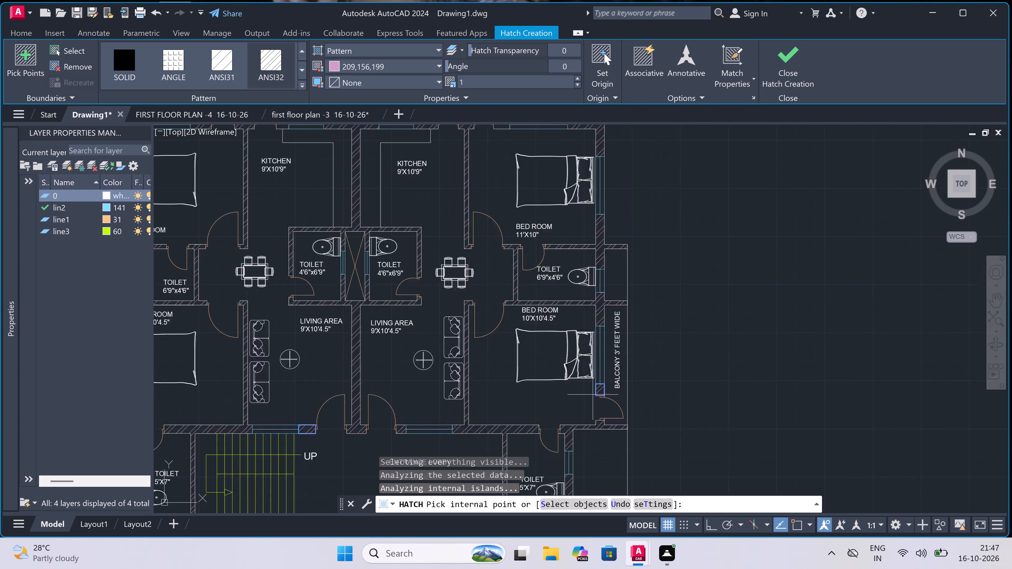
scroll(592, 393, down, 1)
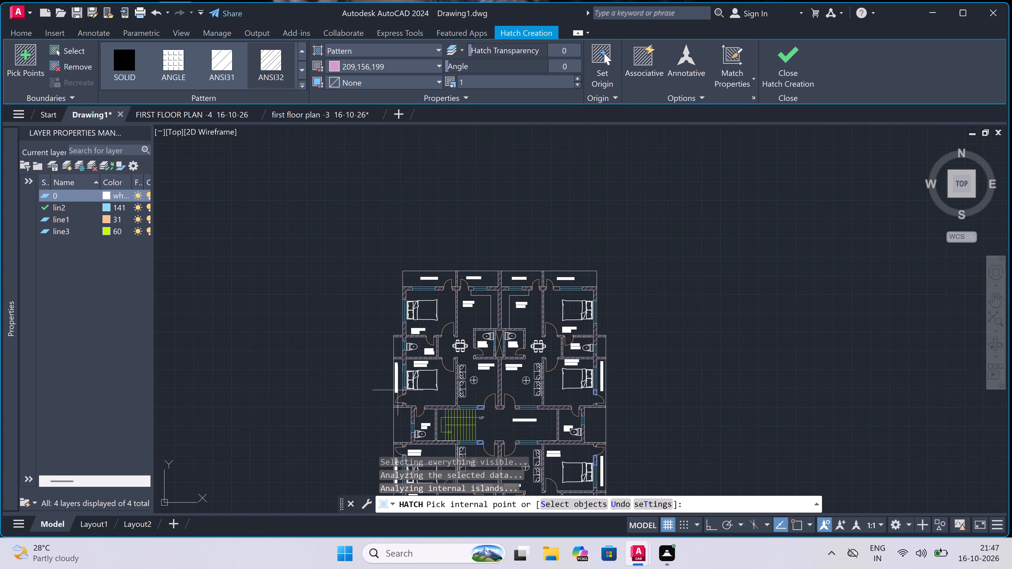
scroll(398, 390, up, 2)
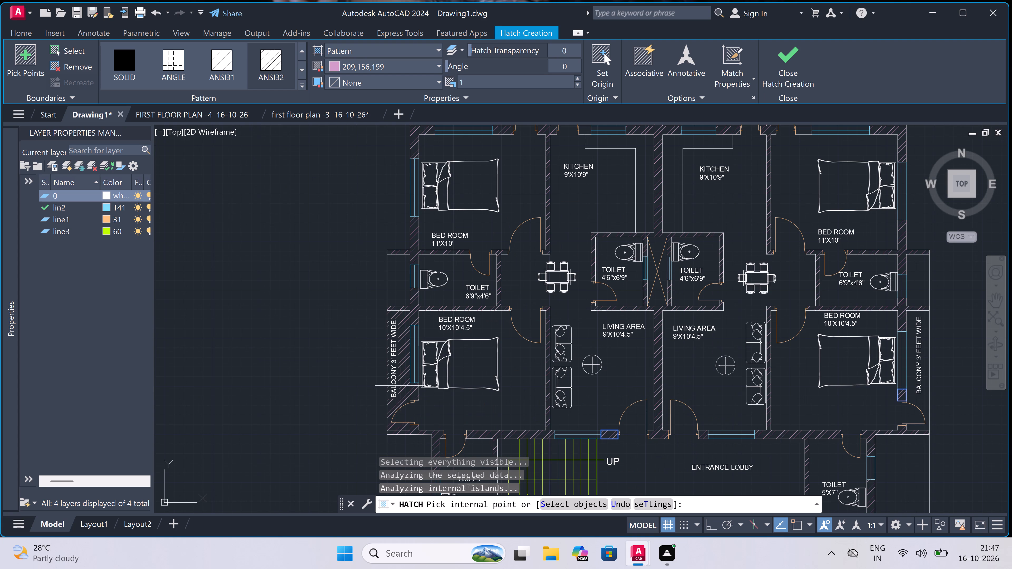
key(Escape)
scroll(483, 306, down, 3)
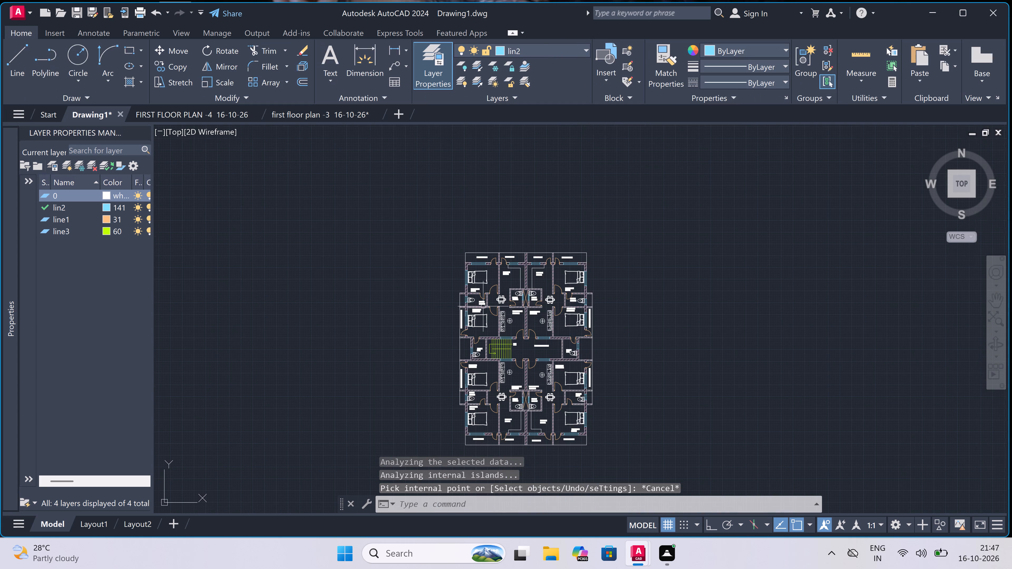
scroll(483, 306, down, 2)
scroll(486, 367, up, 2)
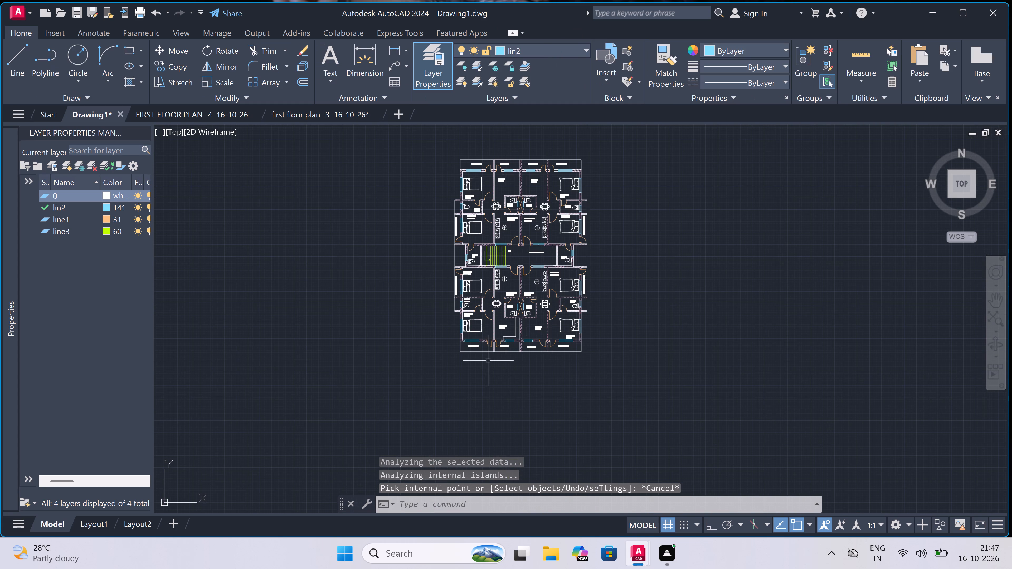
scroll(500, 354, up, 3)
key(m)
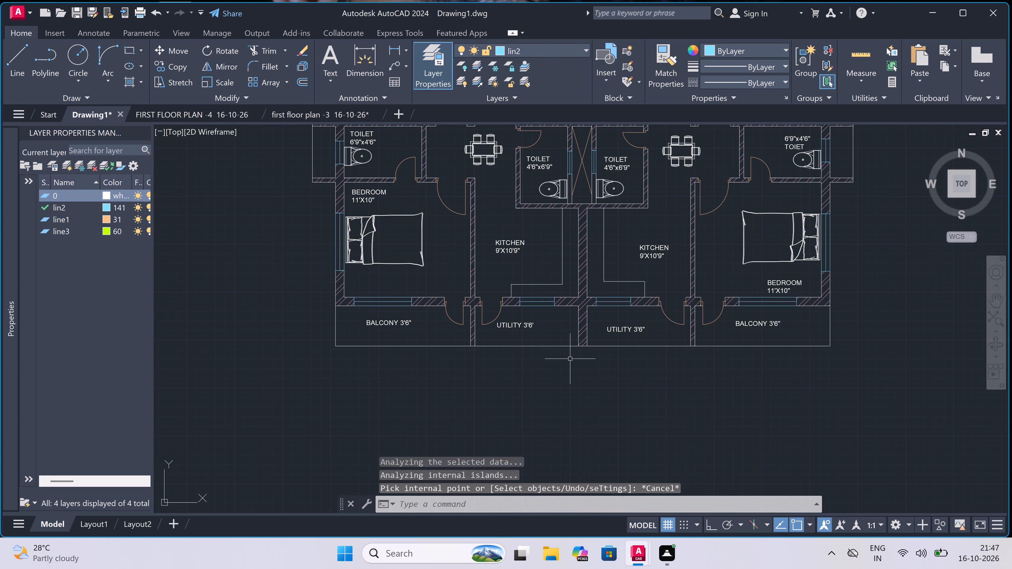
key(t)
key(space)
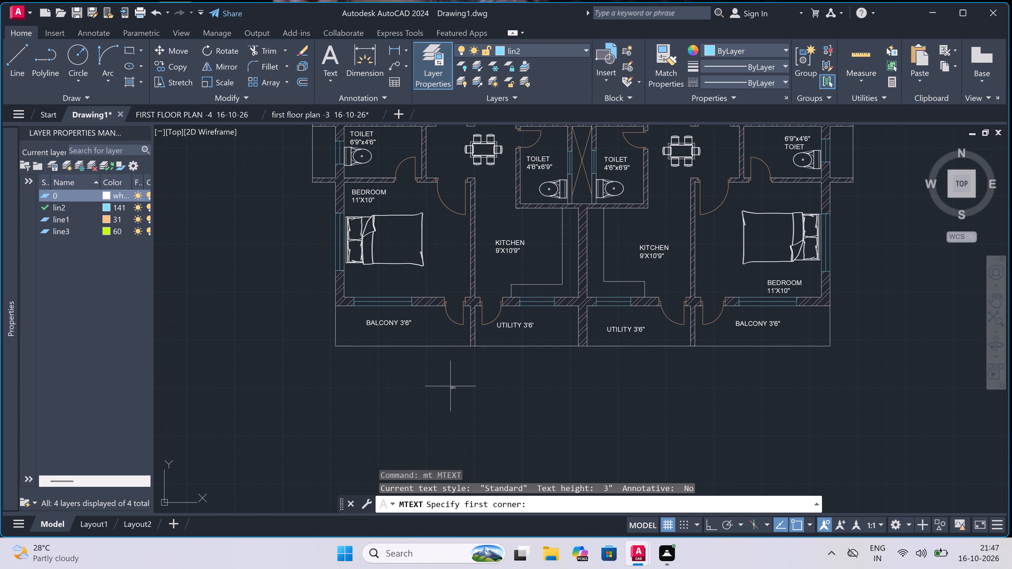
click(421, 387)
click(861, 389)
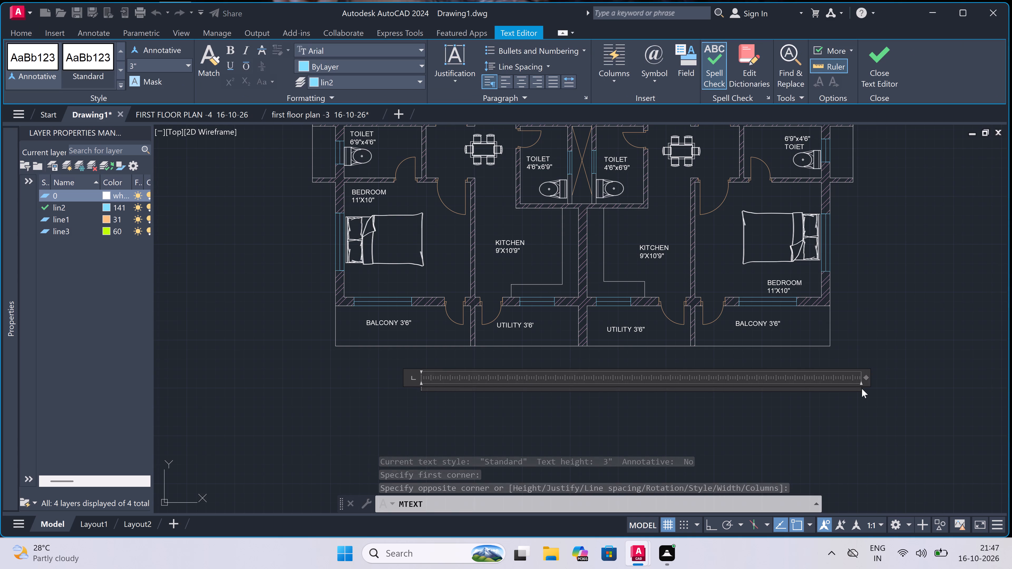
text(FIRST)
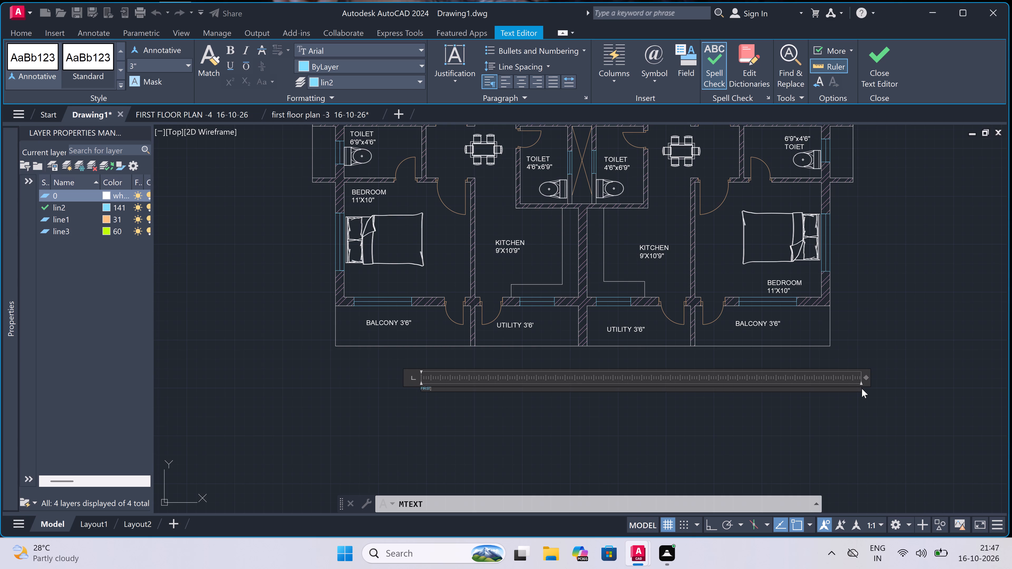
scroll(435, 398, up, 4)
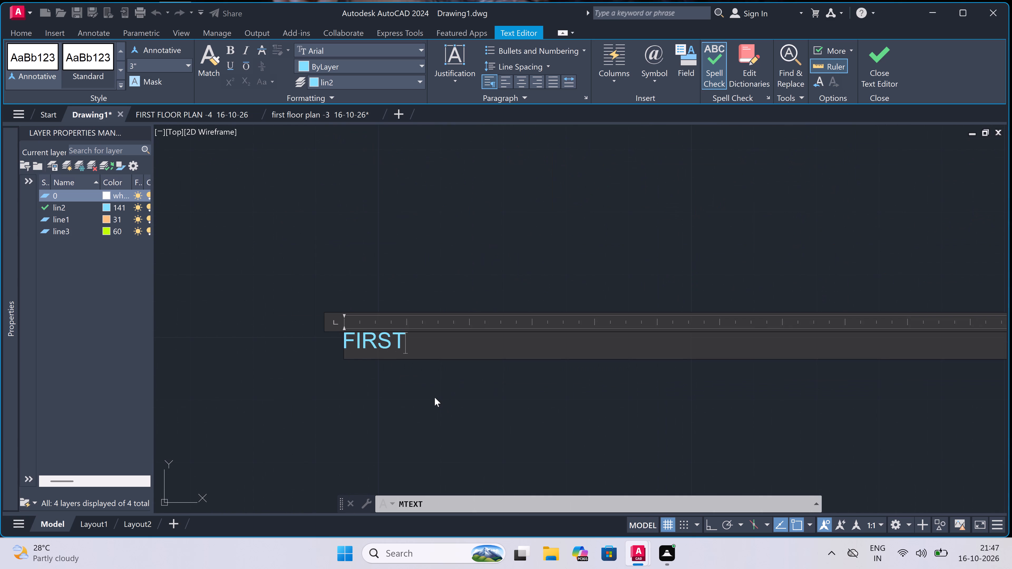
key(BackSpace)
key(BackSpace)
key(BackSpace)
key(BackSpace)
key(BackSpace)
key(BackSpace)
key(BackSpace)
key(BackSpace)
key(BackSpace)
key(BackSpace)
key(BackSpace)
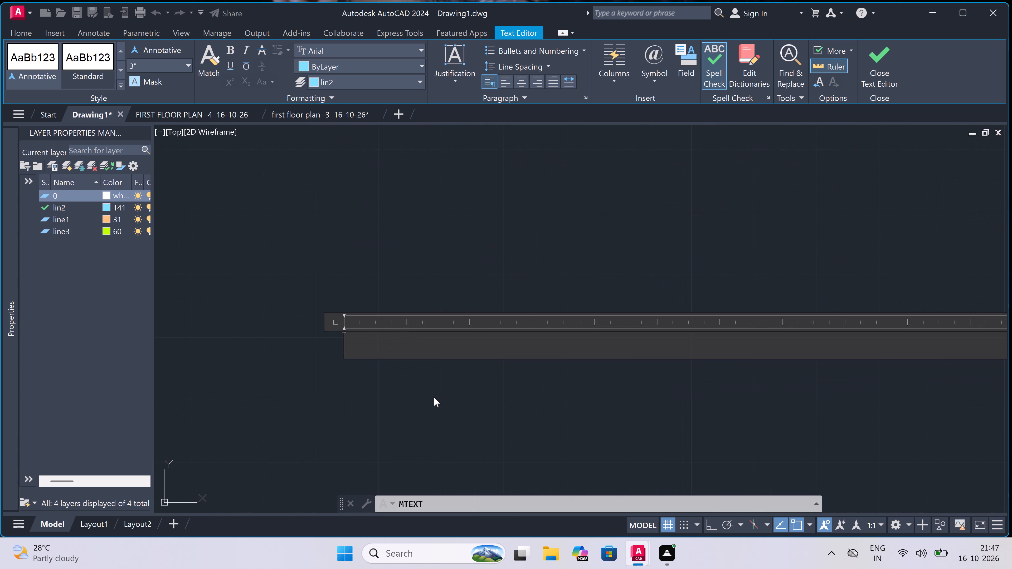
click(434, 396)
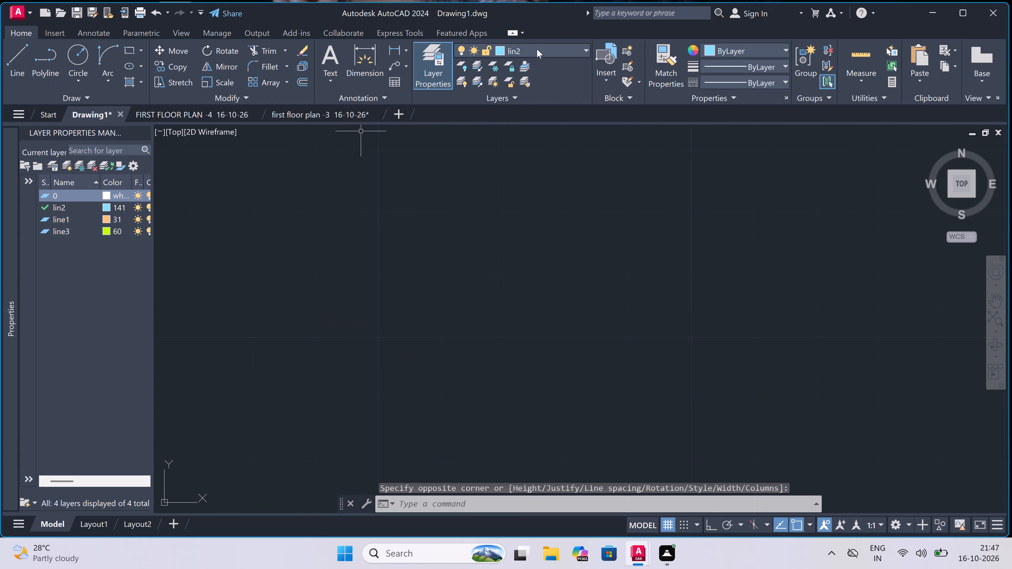
Make layer 0 current and add the multiline text FIRST FLOOR PLAN below the plan's lower balcony and utility edge.
click(548, 52)
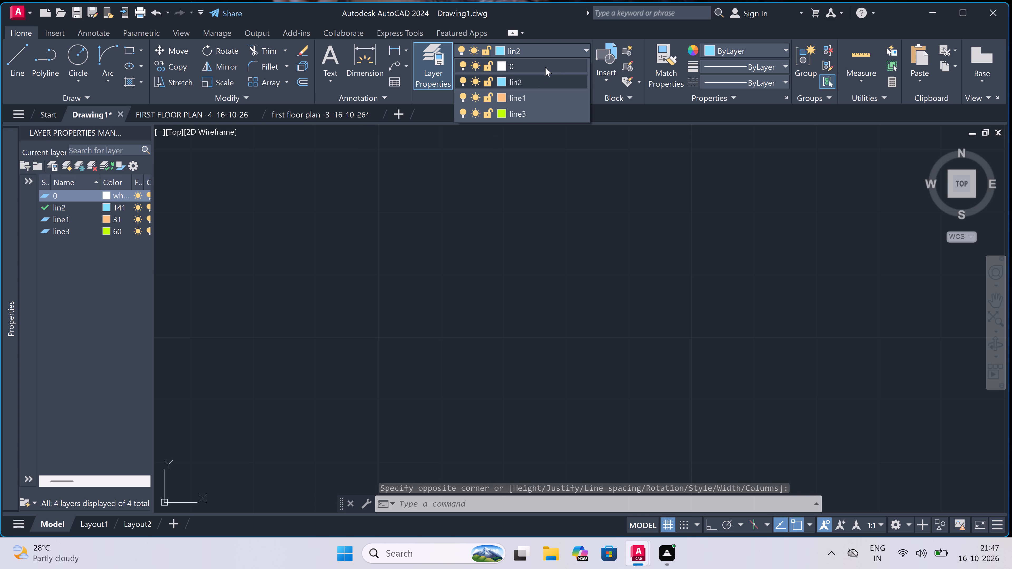
double_click(542, 60)
scroll(394, 324, down, 4)
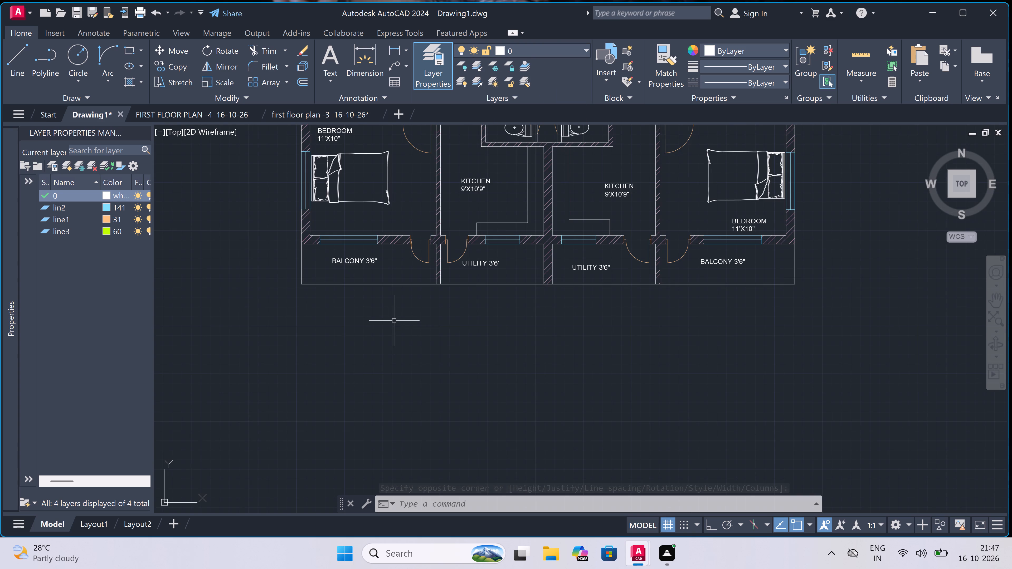
scroll(399, 310, up, 1)
key(space)
drag(389, 309, 392, 309)
scroll(638, 315, down, 3)
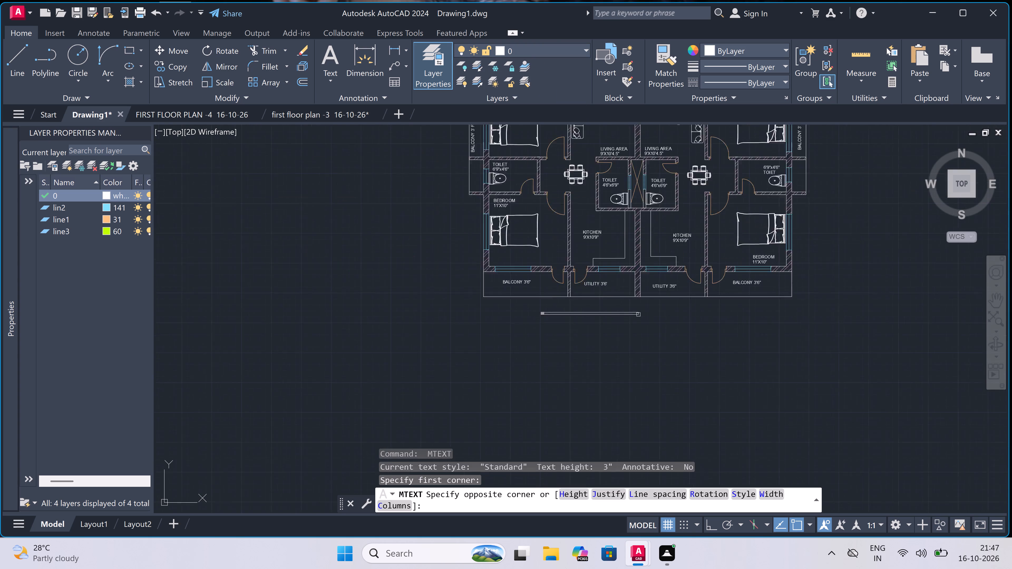
scroll(704, 316, up, 3)
click(864, 298)
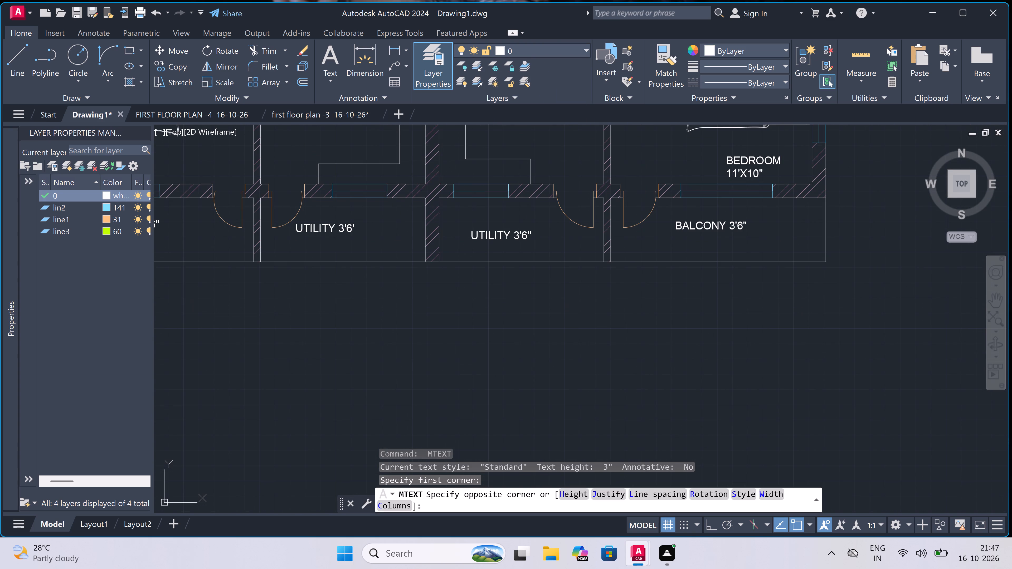
text(FIRS)
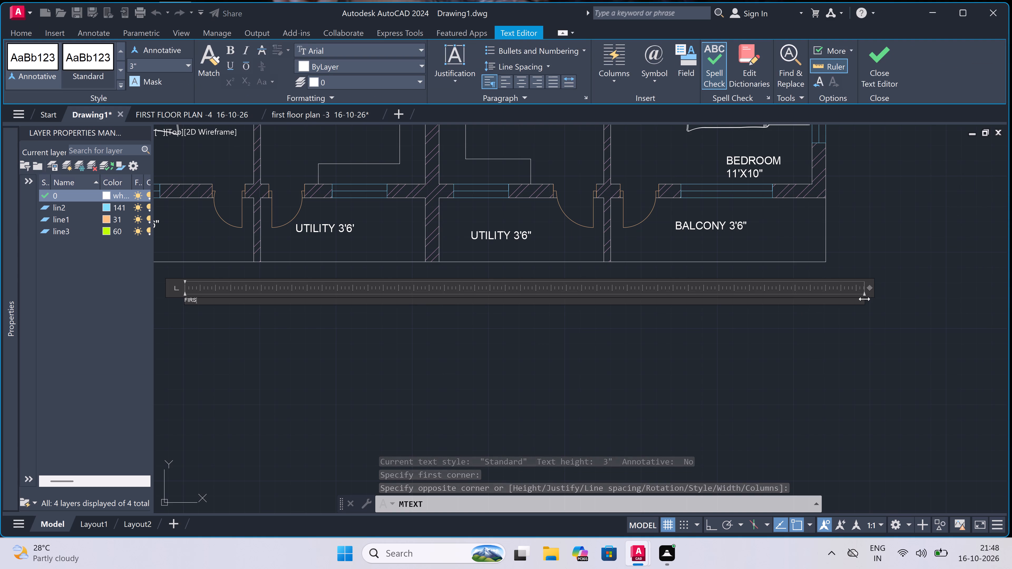
text(T FLOOR PLAN)
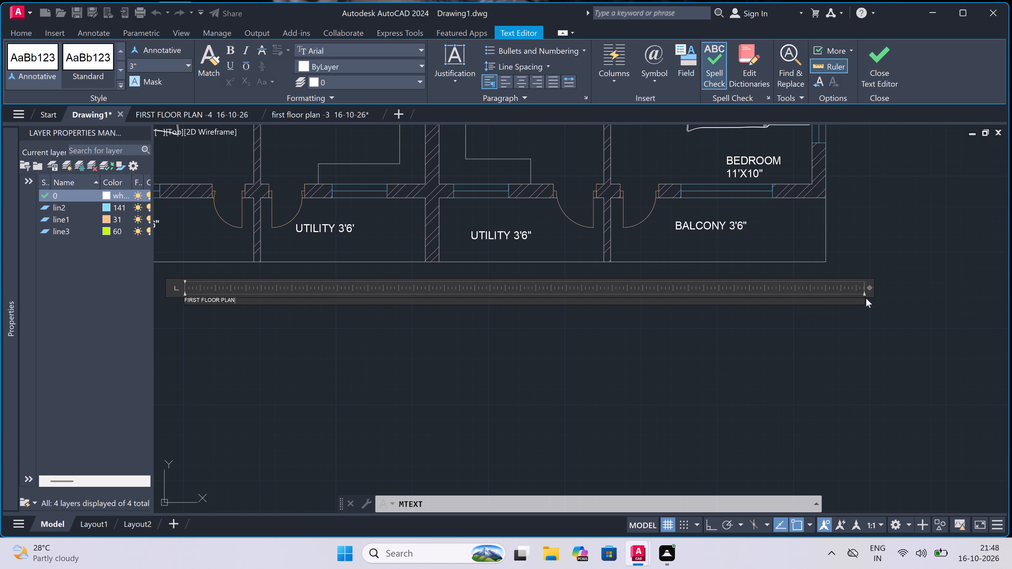
click(423, 336)
Set the text height of the FIRST FLOOR PLAN title to 2' and deselect it.
scroll(424, 337, down, 4)
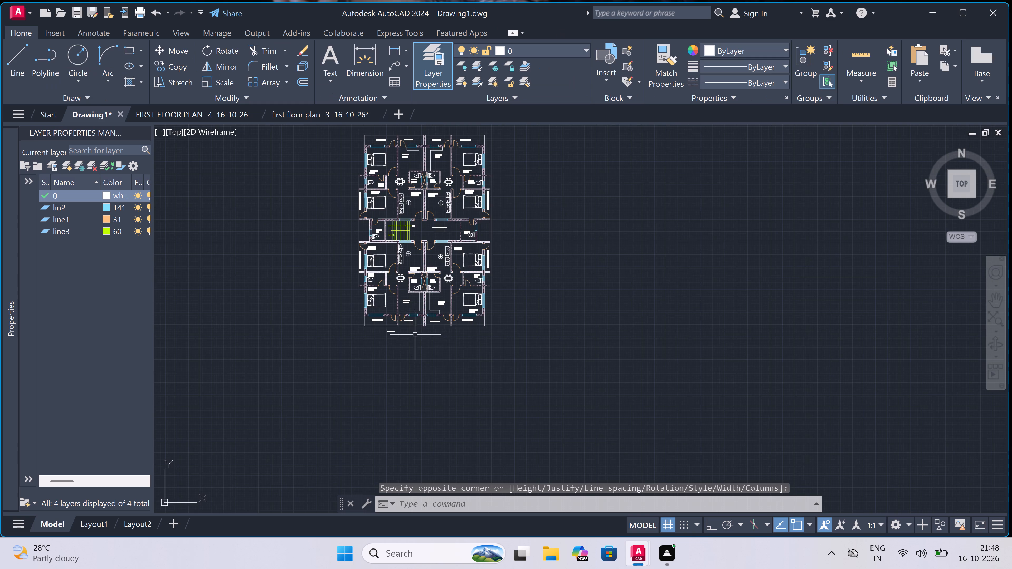
scroll(371, 331, up, 3)
click(502, 319)
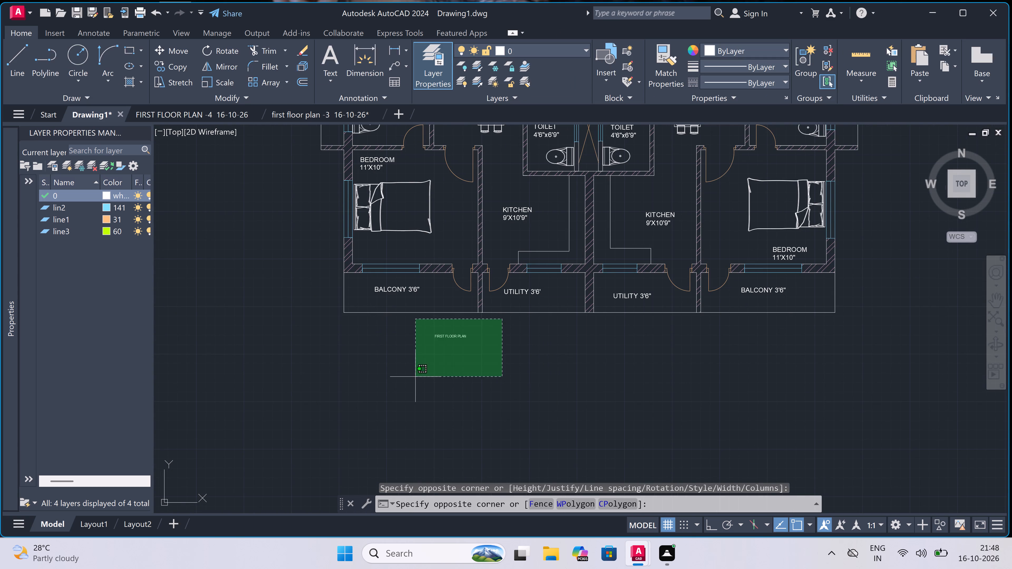
click(415, 377)
right_click(275, 362)
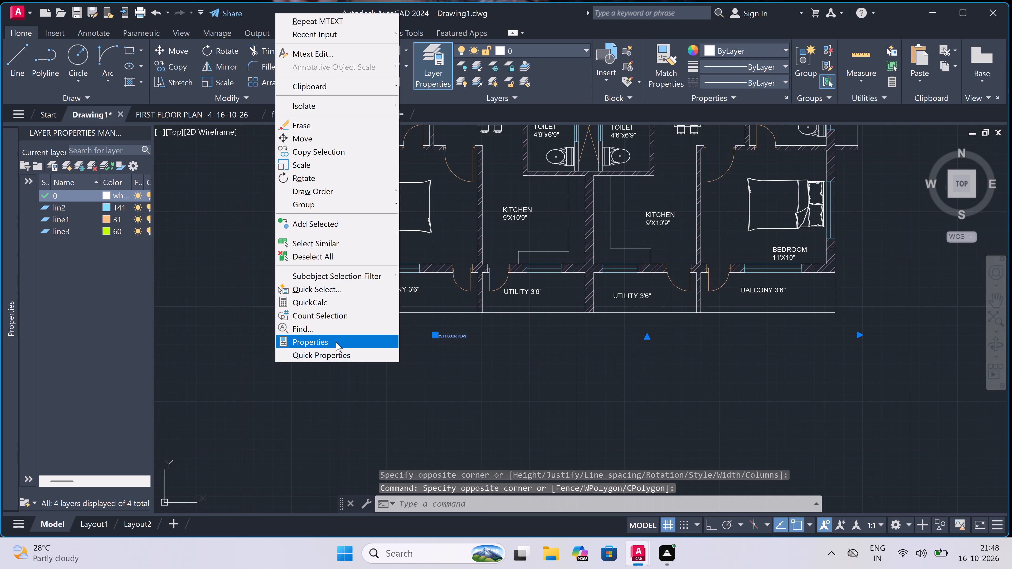
click(335, 342)
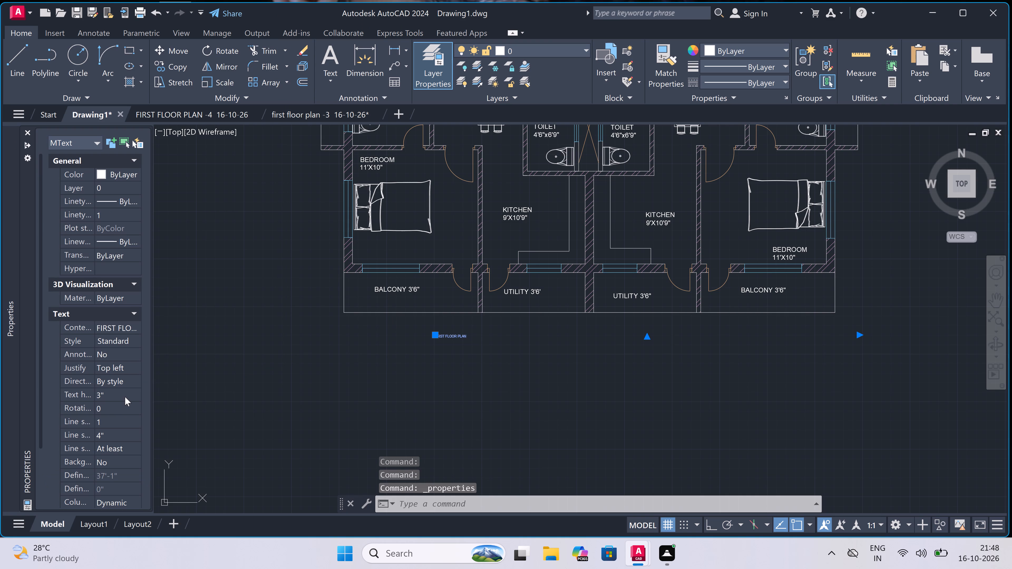
click(123, 394)
key(BackSpace)
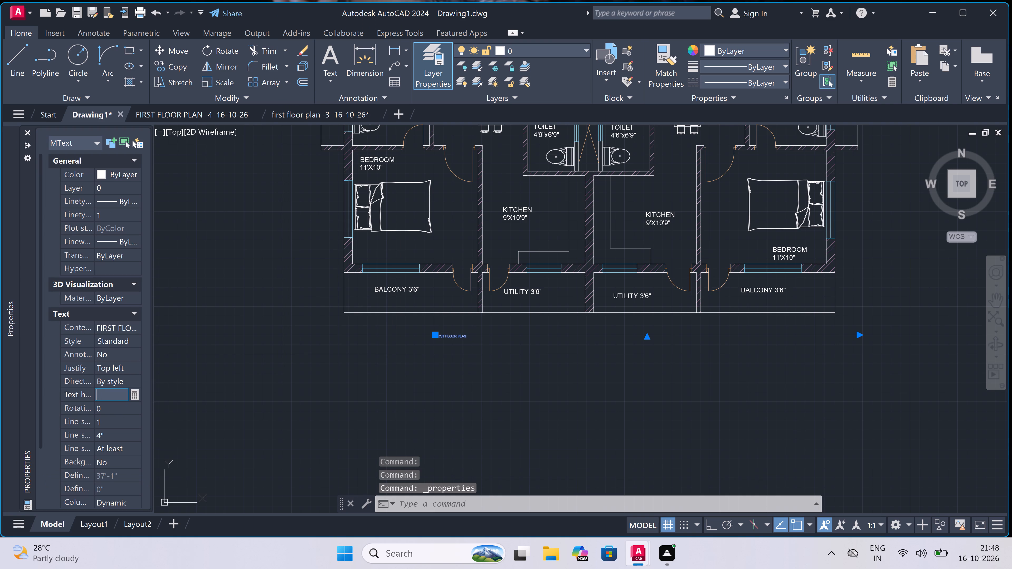
key(BackSpace)
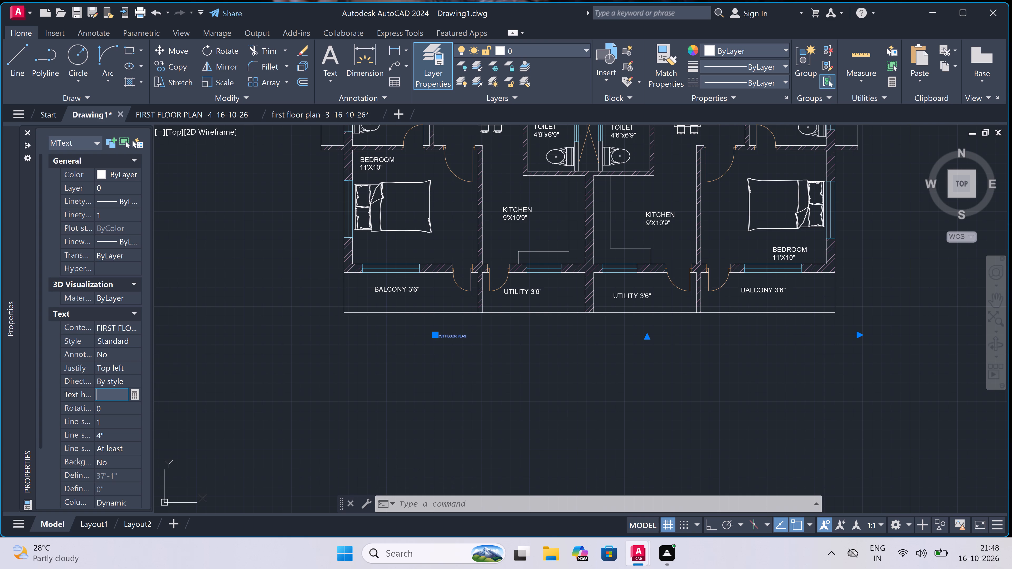
text(2')
triple_click(405, 370)
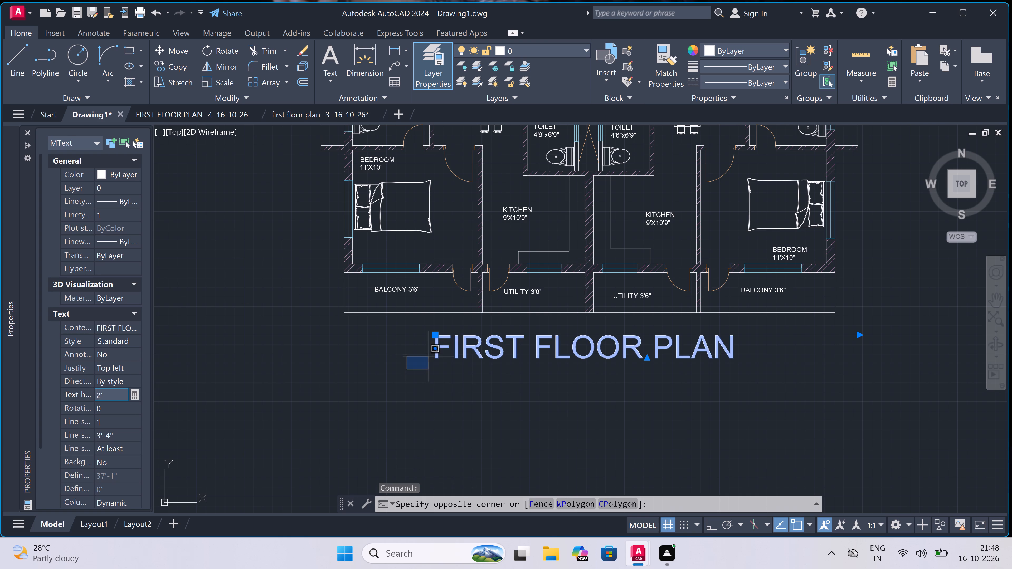
key(Escape)
key(Escape)
Underline the FIRST FLOOR PLAN title with a straight horizontal line about 31' long, extending slightly past both ends of the text.
scroll(432, 343, down, 2)
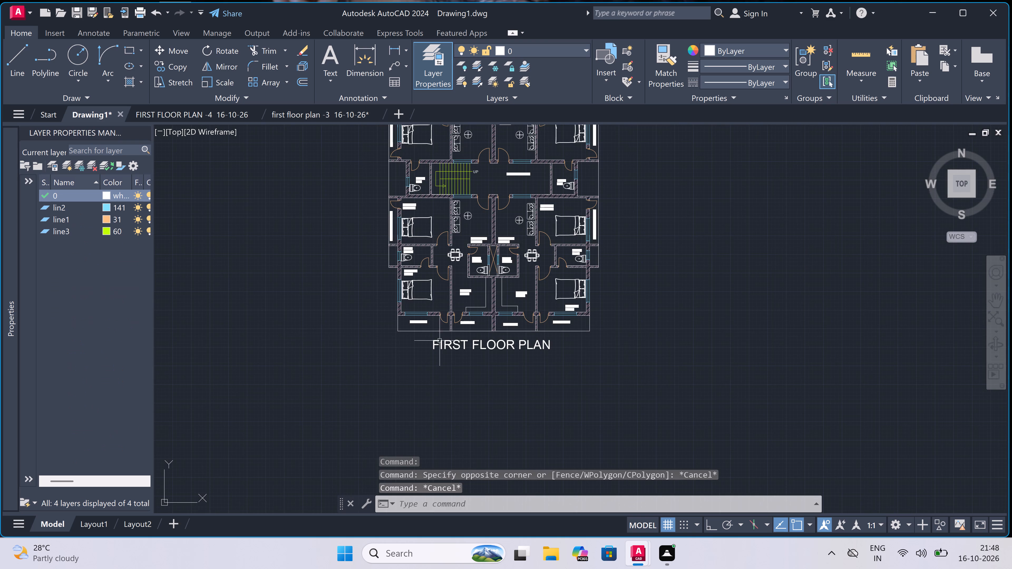
scroll(463, 344, up, 1)
key(l)
key(space)
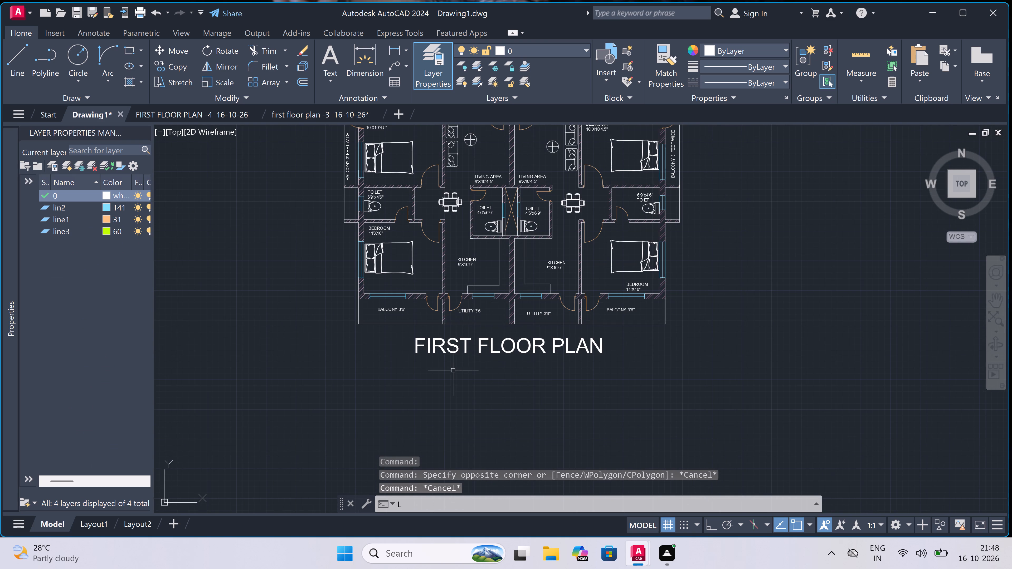
click(396, 363)
key(F8)
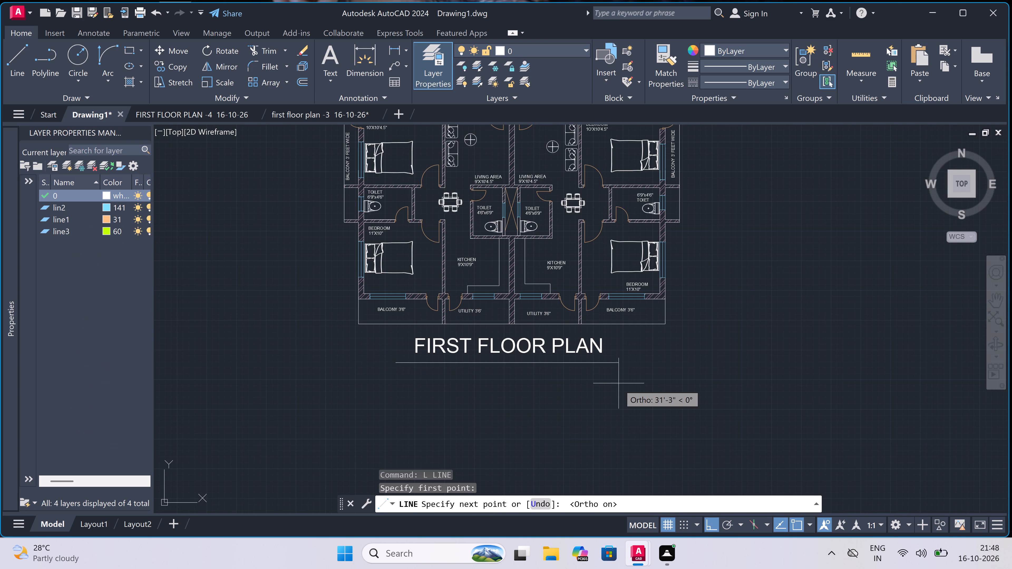
click(614, 360)
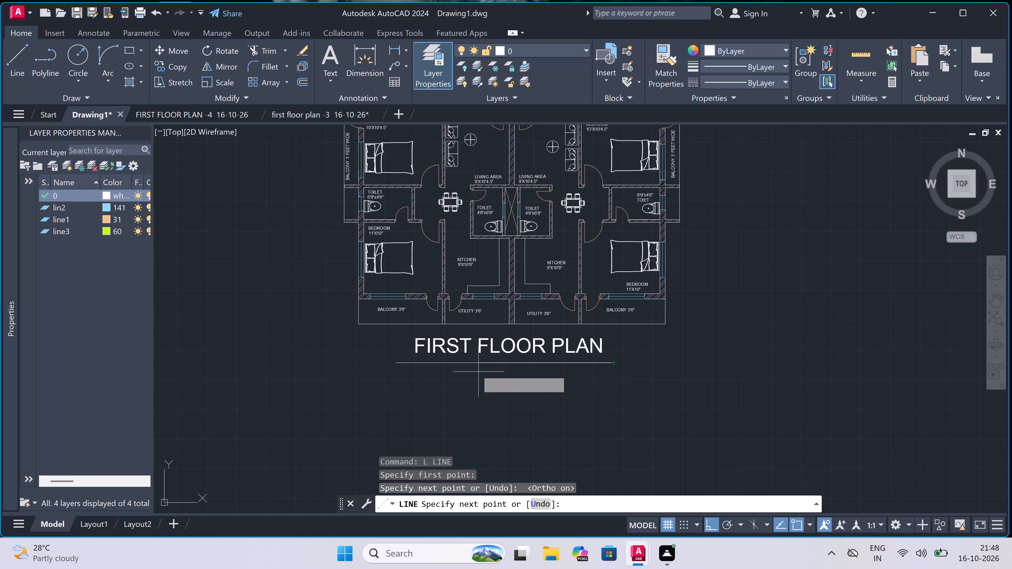
key(Escape)
Draw a rectangular border around the whole floor plan and its underlined title, leaving a margin on all sides.
scroll(464, 361, down, 3)
key(t)
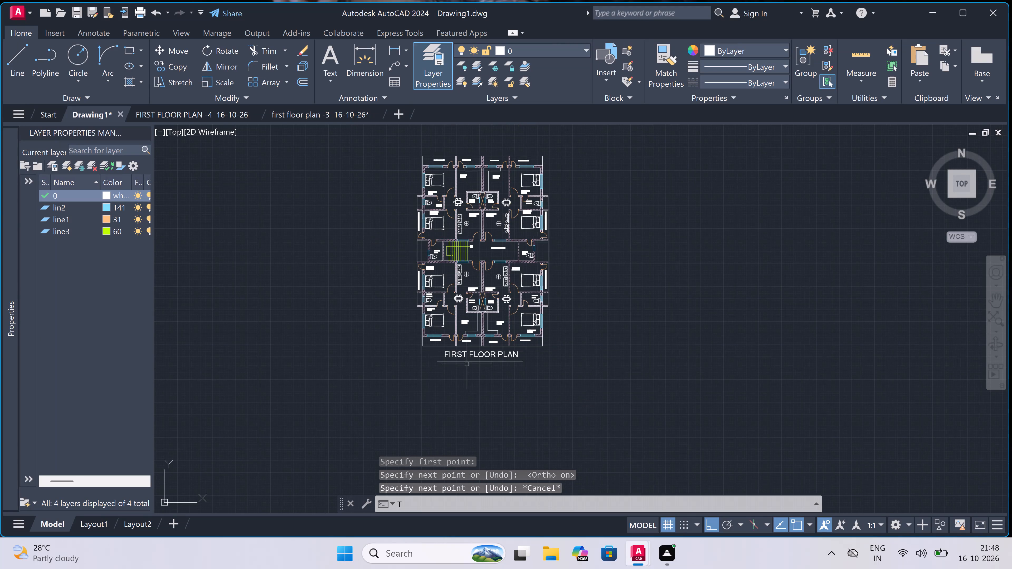
key(Escape)
text(REC)
key(space)
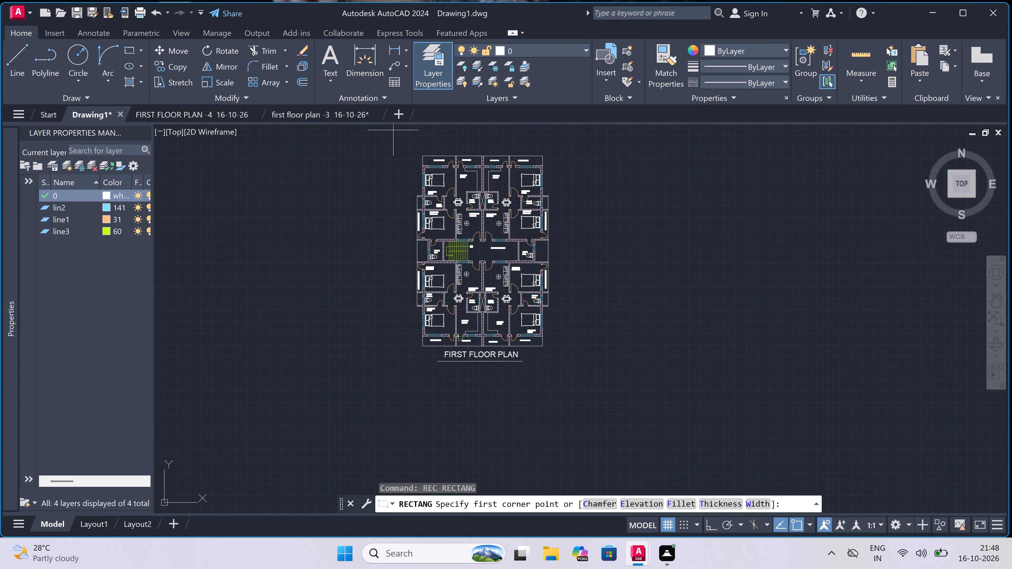
click(393, 131)
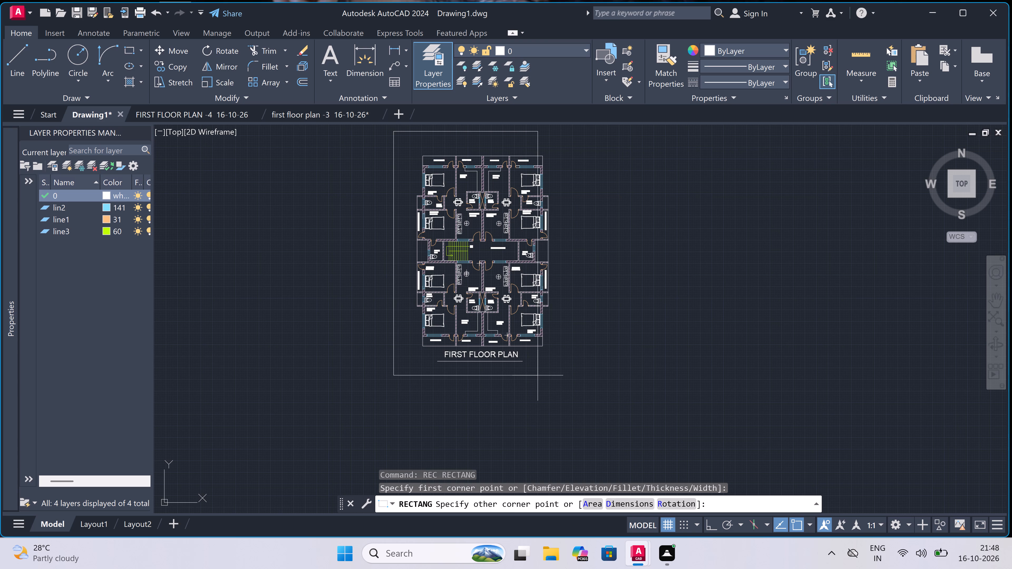
click(570, 386)
Examine the framed floor plan overall and up close, checking the rooms, wall hatching, title and border.
scroll(566, 377, down, 1)
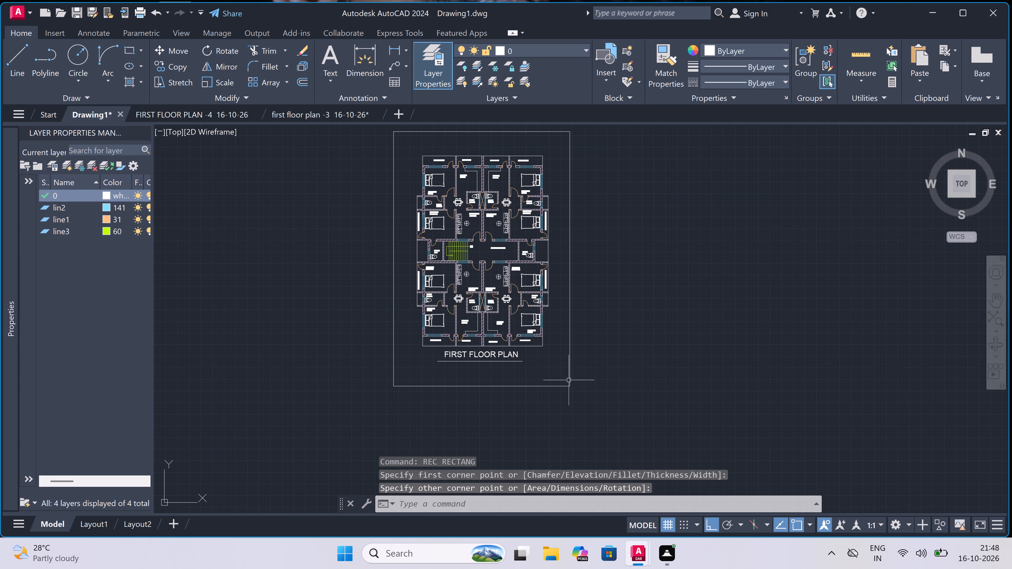
scroll(566, 377, down, 1)
scroll(479, 280, up, 2)
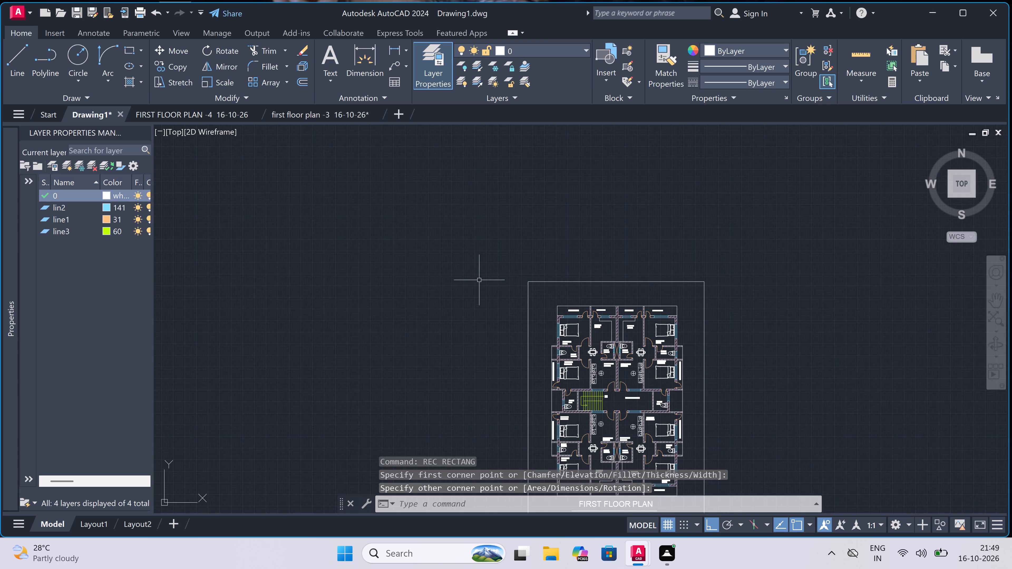
scroll(479, 280, down, 2)
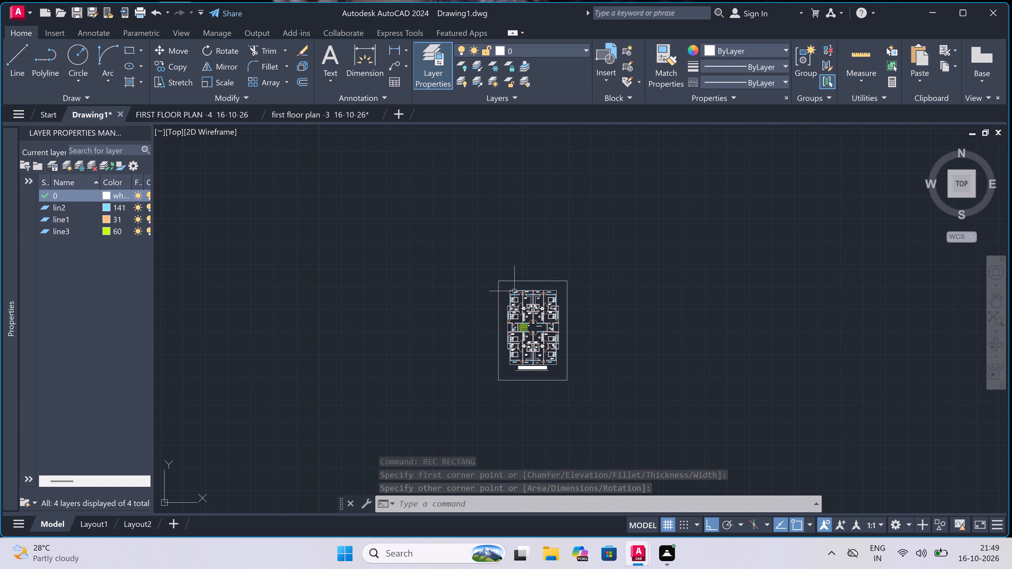
scroll(566, 292, up, 3)
scroll(566, 292, down, 2)
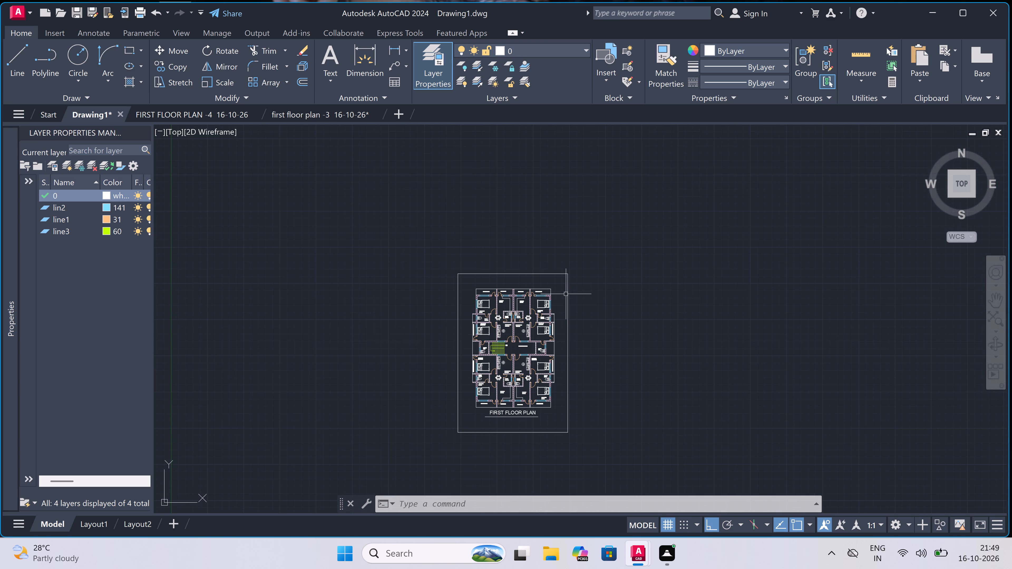
scroll(559, 392, up, 4)
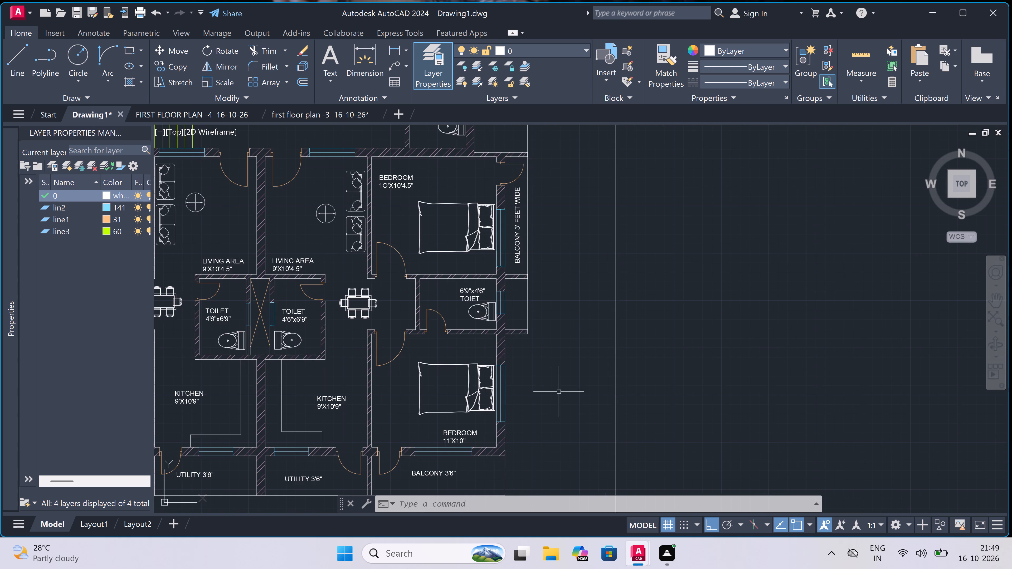
scroll(546, 380, down, 2)
scroll(516, 321, down, 1)
scroll(507, 293, up, 1)
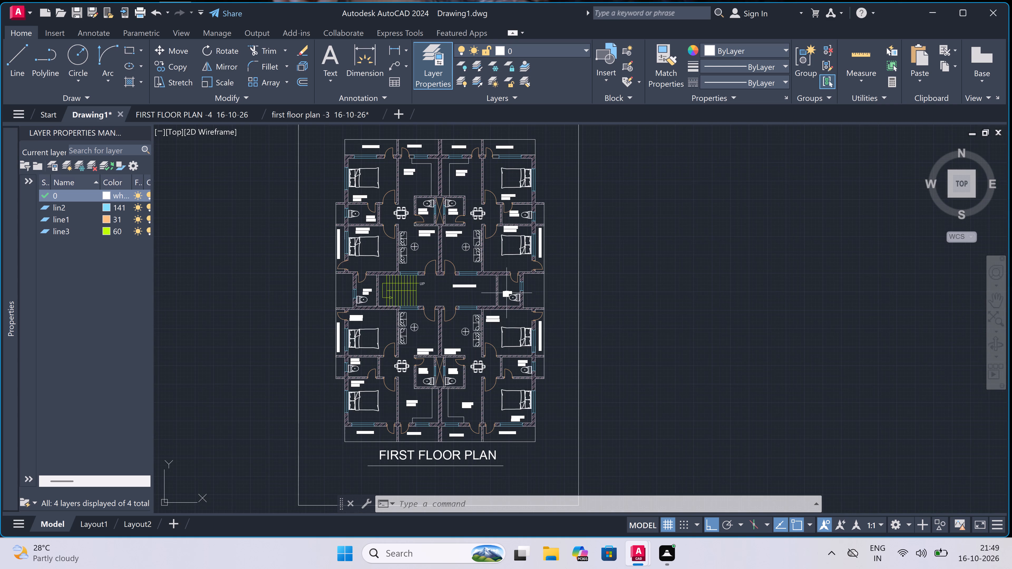
scroll(507, 293, down, 1)
scroll(502, 248, up, 2)
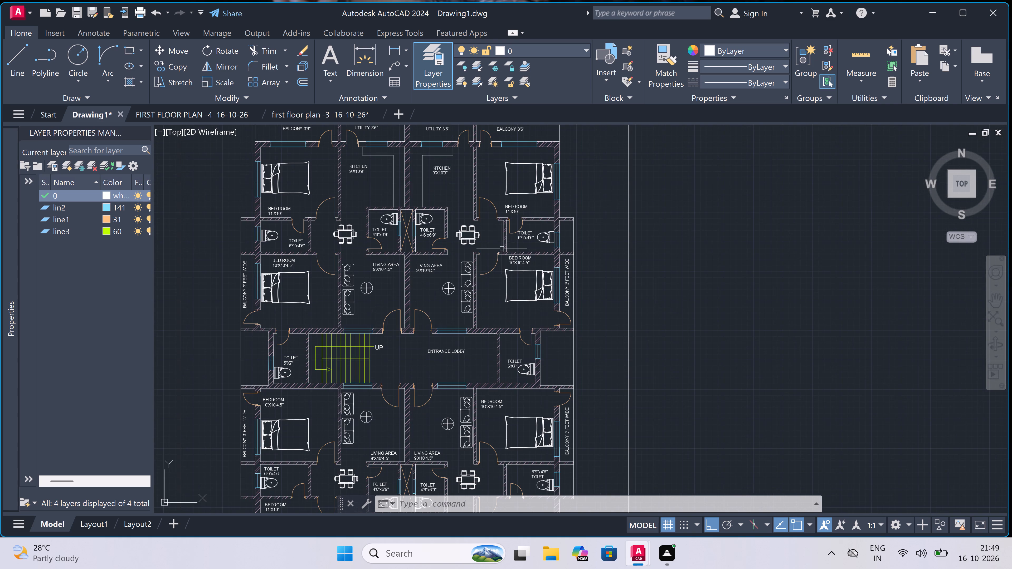
scroll(502, 251, down, 2)
scroll(504, 255, up, 1)
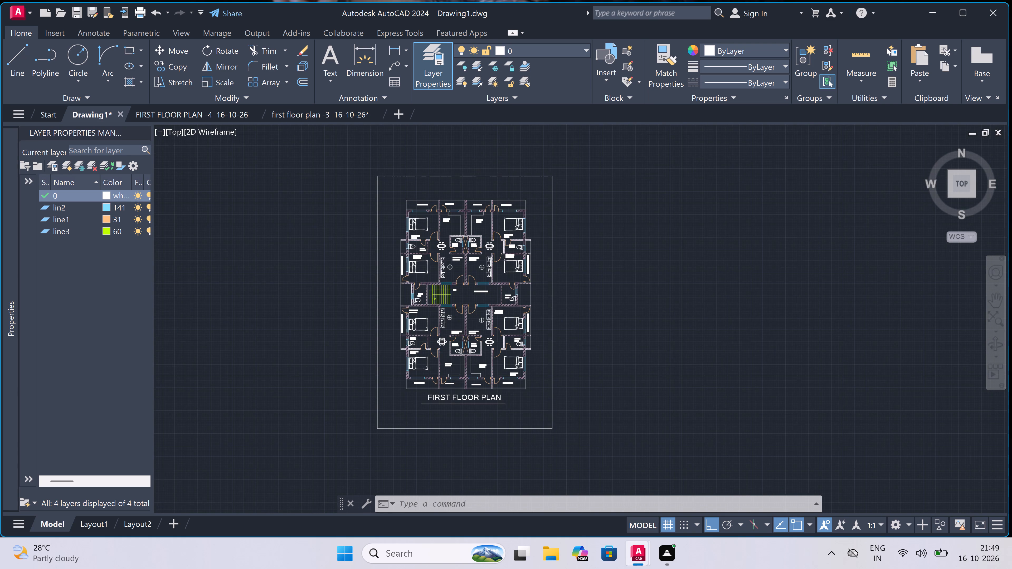
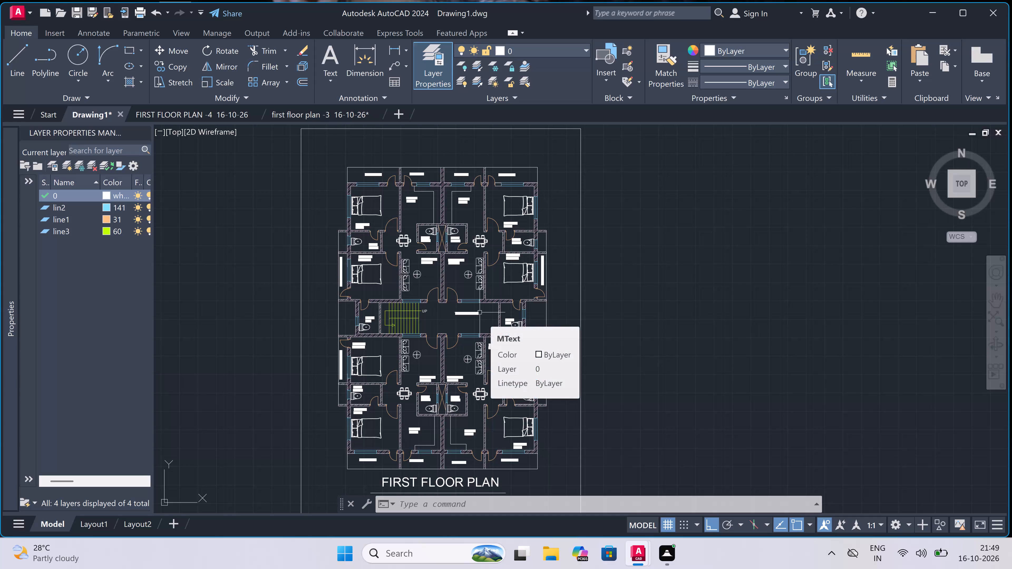
Examine the stair and lobby area, the lower apartment units and the title up close and within the whole framed plan.
scroll(471, 297, down, 1)
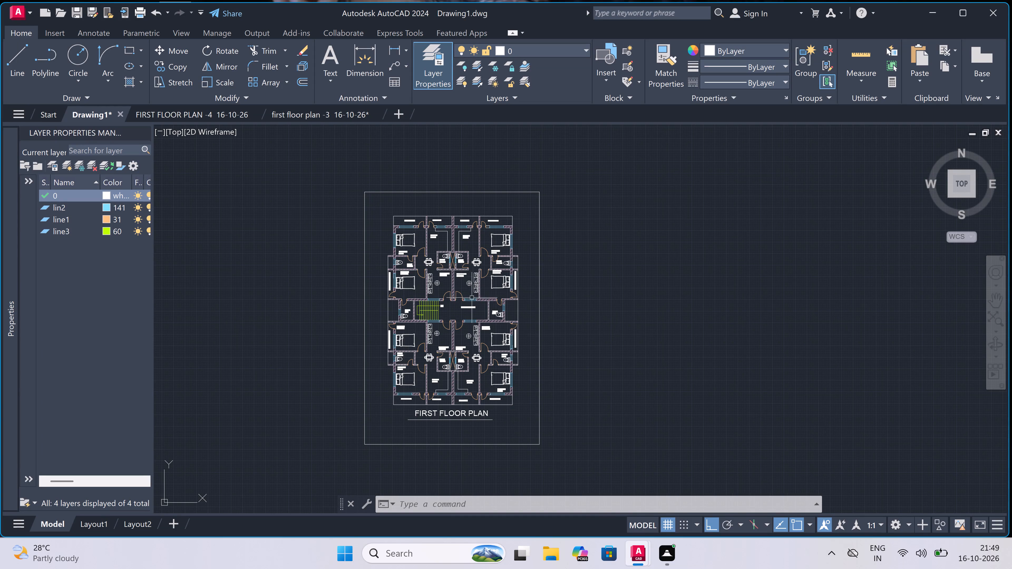
scroll(502, 315, up, 2)
scroll(526, 281, down, 1)
scroll(526, 281, up, 1)
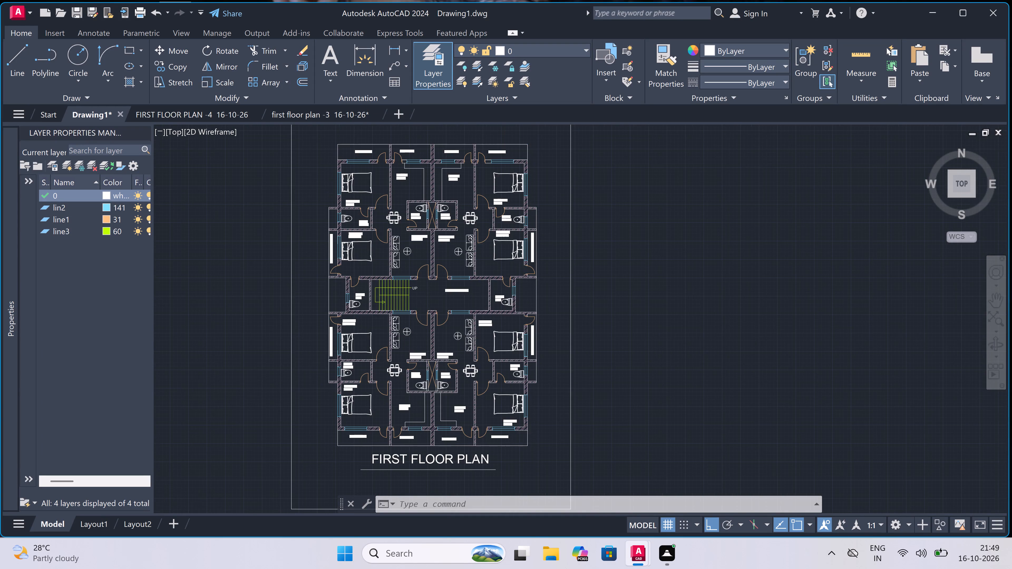
scroll(526, 282, down, 1)
scroll(449, 228, down, 2)
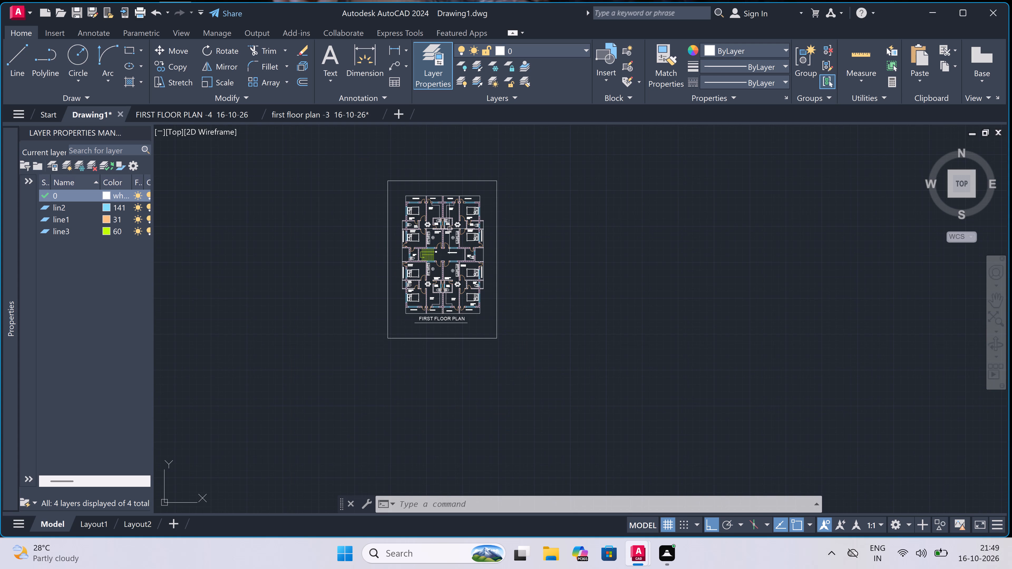
scroll(442, 171, up, 3)
scroll(414, 234, down, 2)
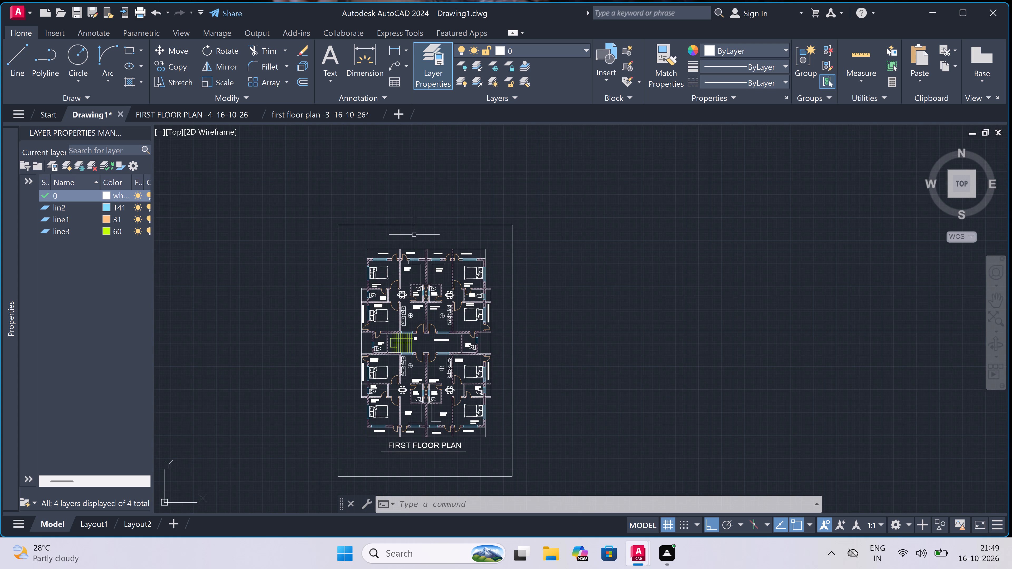
scroll(412, 258, up, 2)
scroll(412, 258, down, 3)
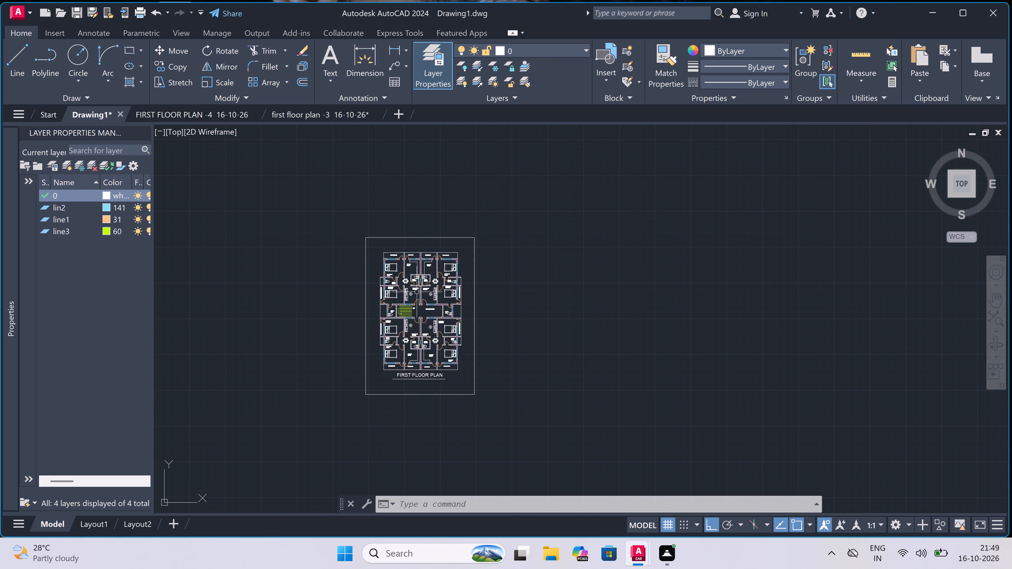
scroll(415, 315, up, 4)
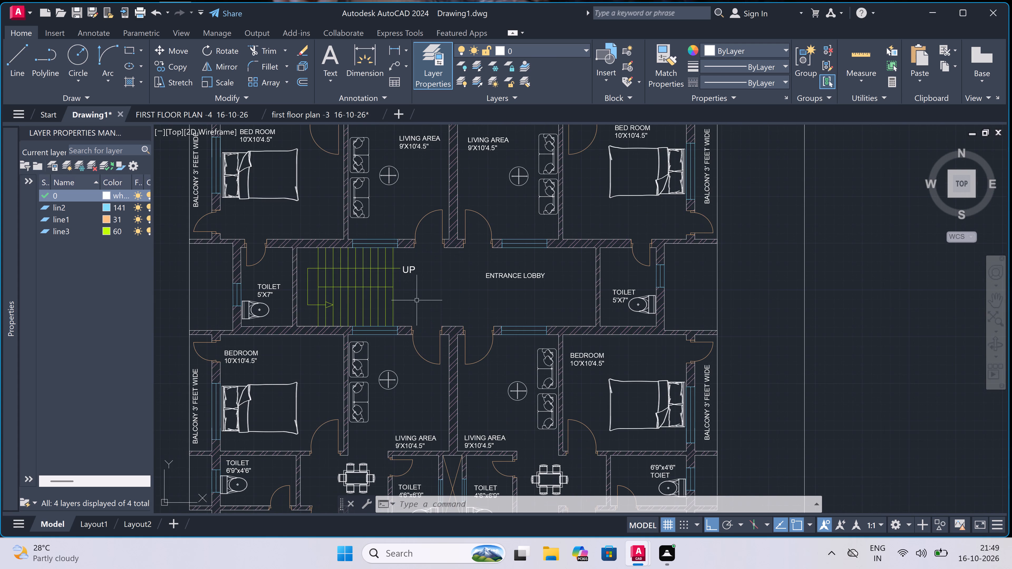
scroll(417, 300, down, 3)
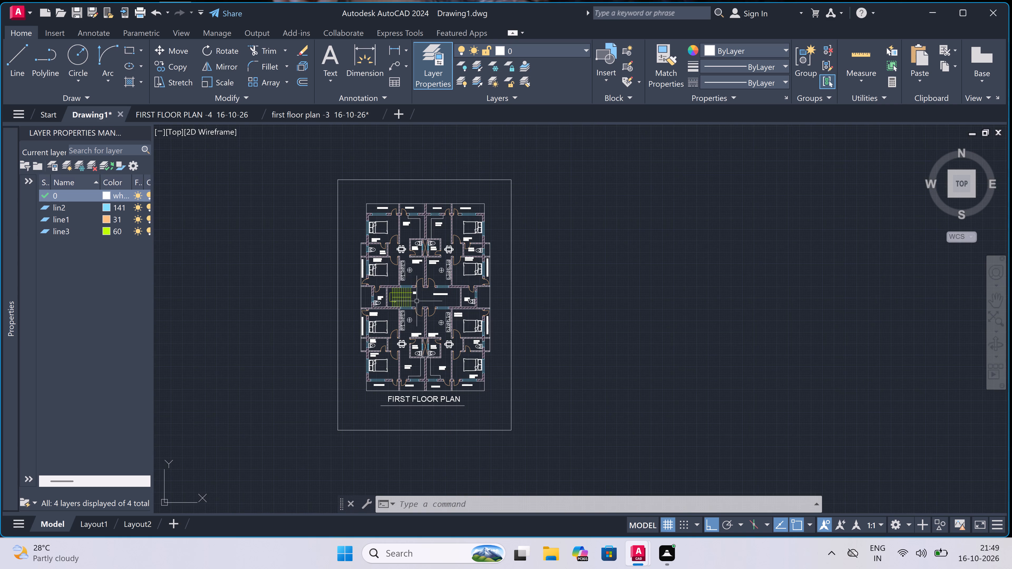
scroll(412, 369, up, 3)
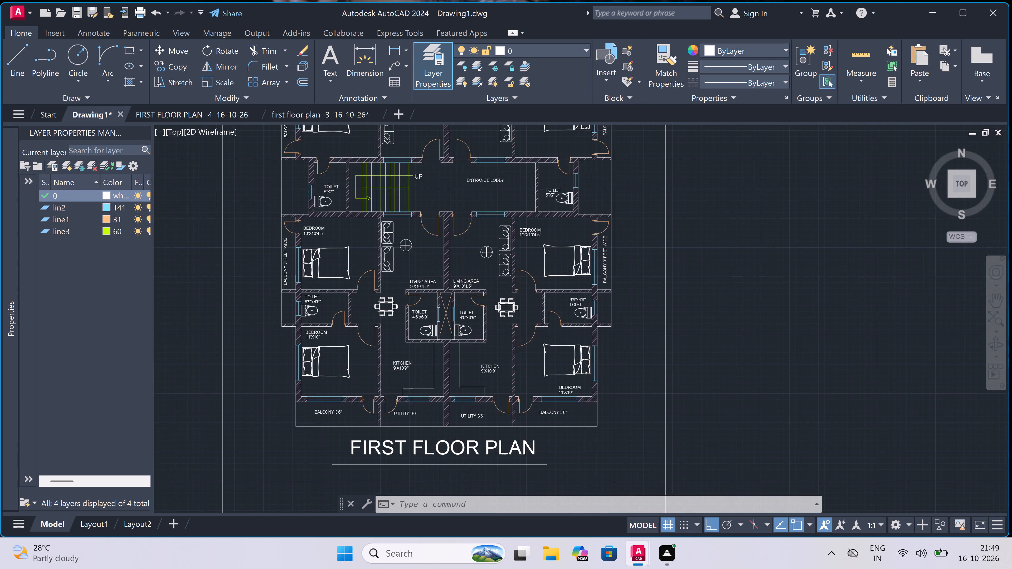
scroll(412, 368, down, 1)
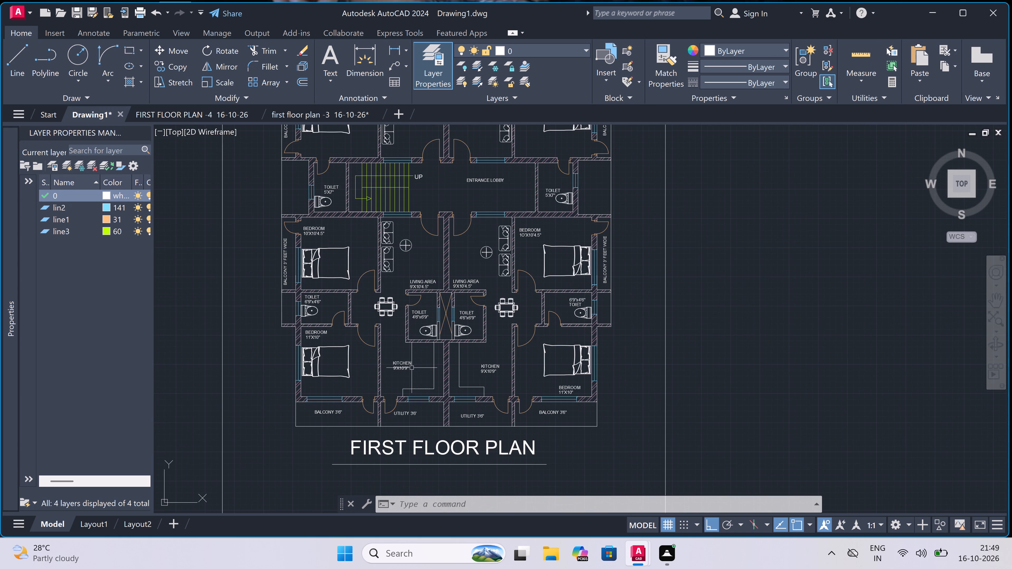
scroll(412, 368, up, 1)
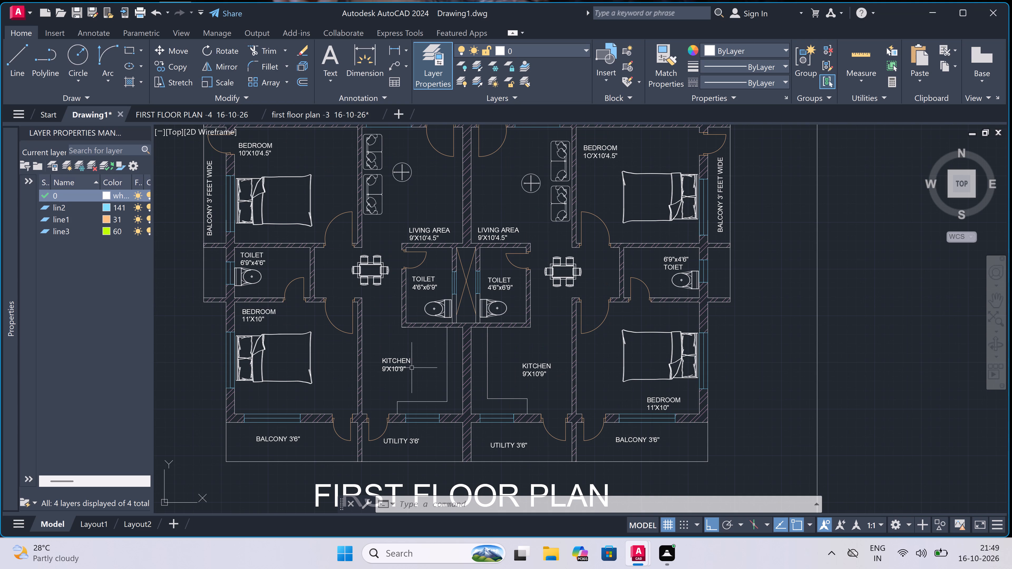
scroll(412, 368, down, 1)
scroll(412, 368, up, 1)
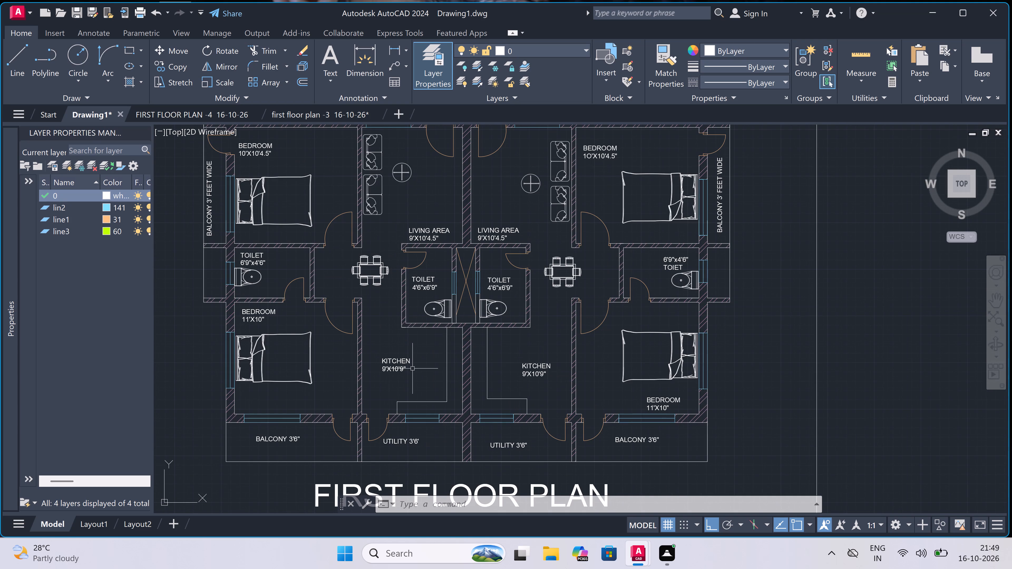
scroll(402, 382, down, 1)
scroll(402, 382, up, 1)
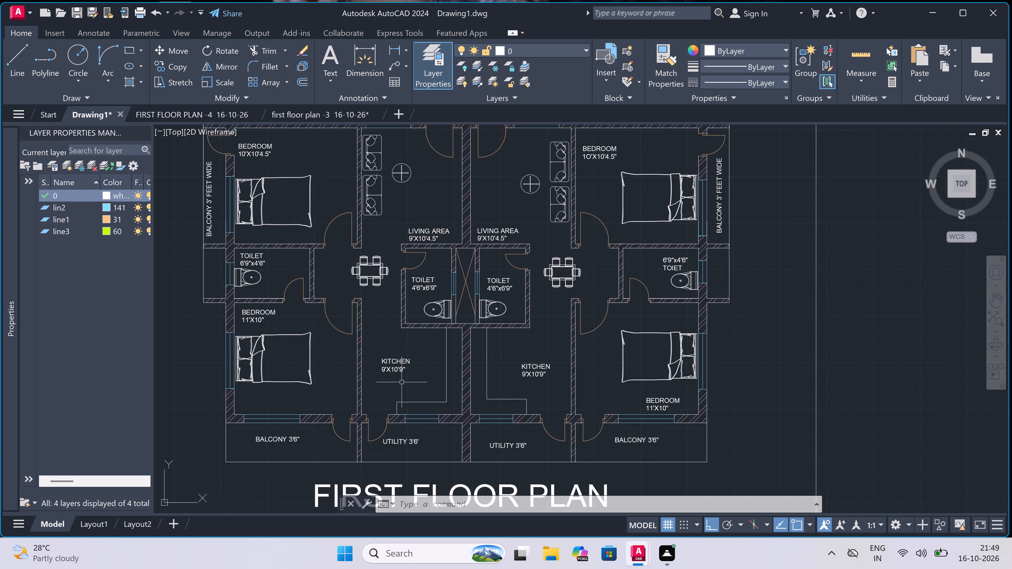
scroll(402, 382, down, 1)
scroll(401, 381, up, 1)
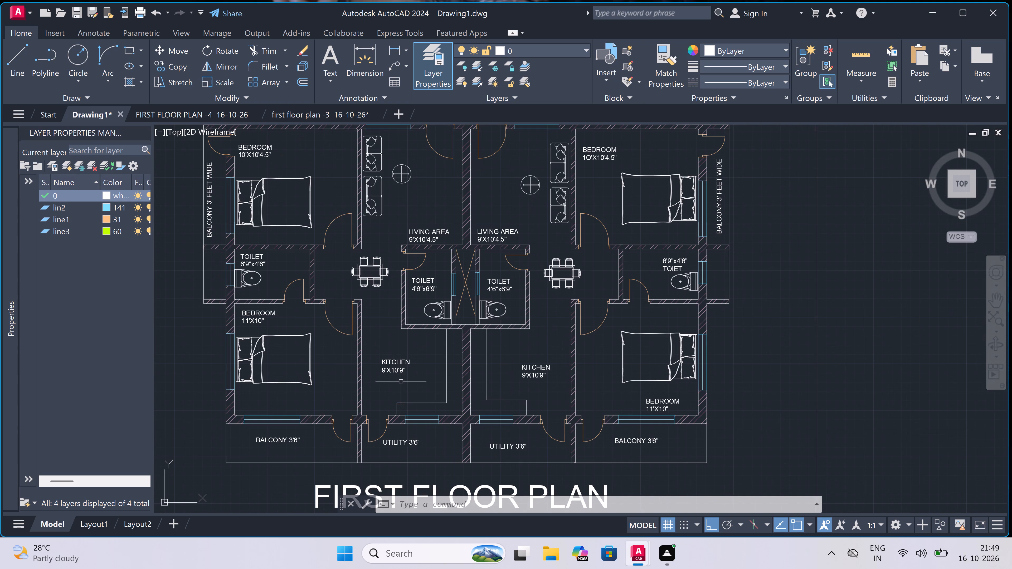
scroll(401, 381, down, 1)
scroll(401, 381, up, 1)
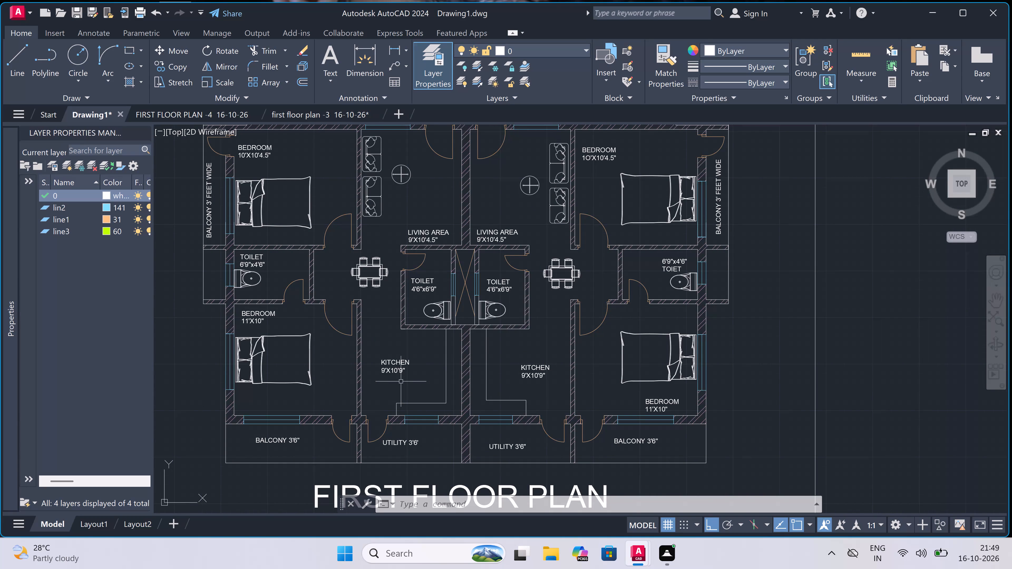
scroll(401, 381, down, 1)
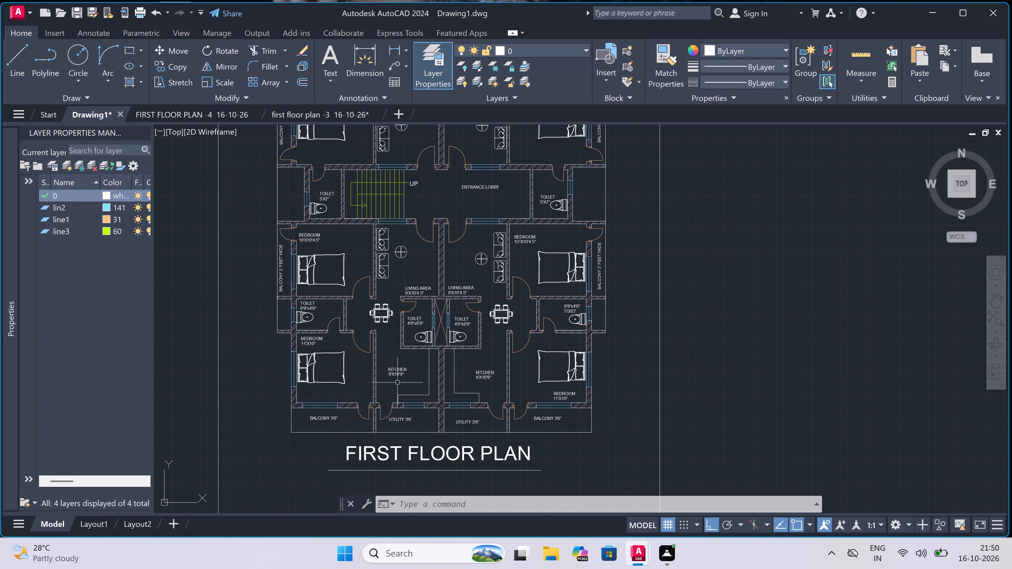
scroll(397, 382, down, 1)
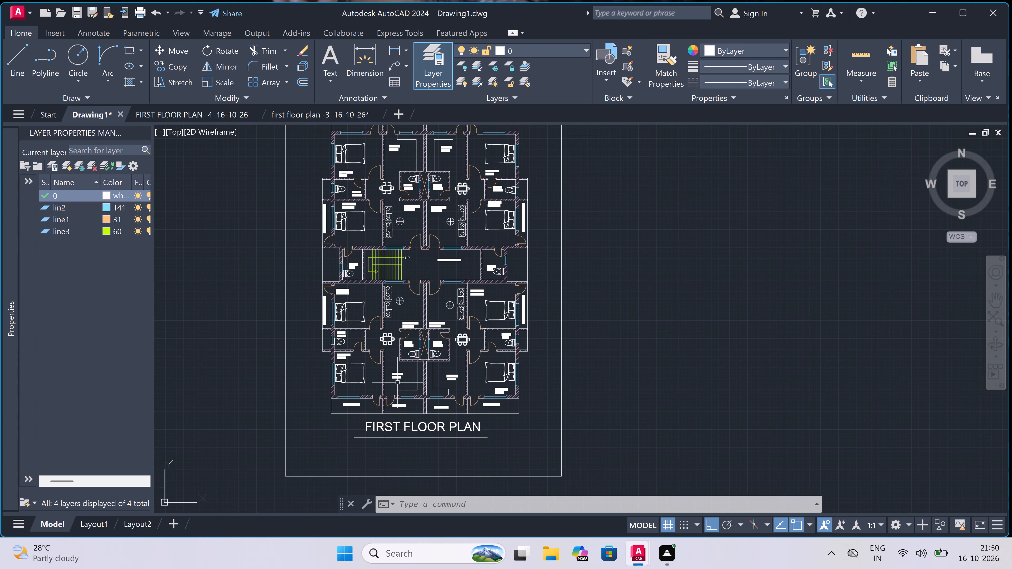
scroll(397, 382, up, 1)
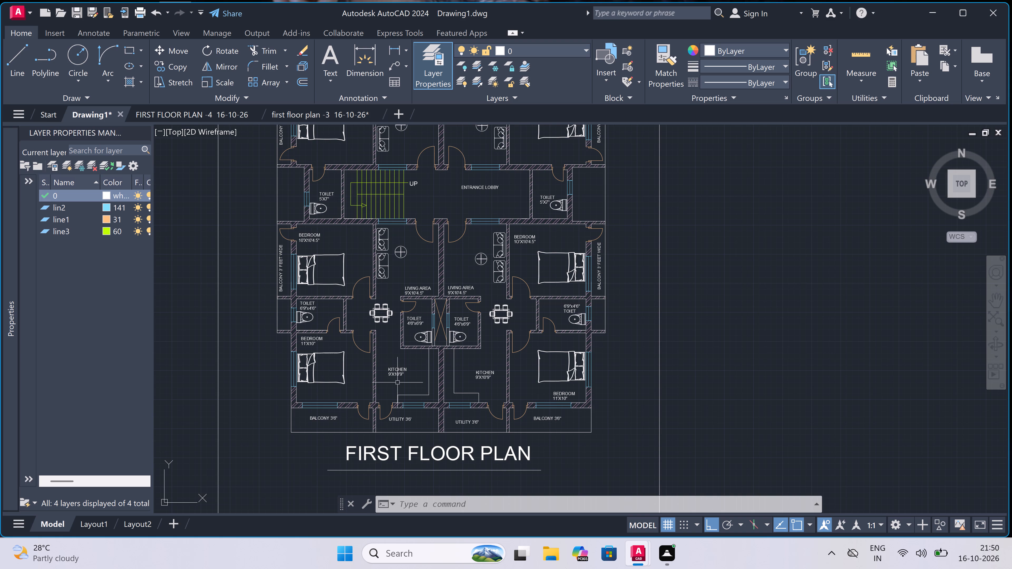
scroll(397, 382, down, 1)
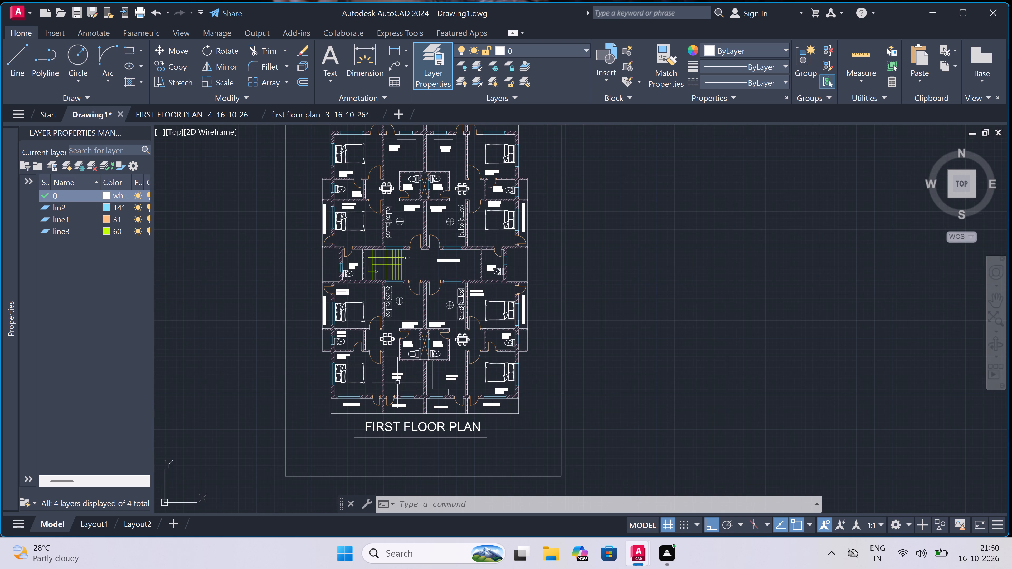
scroll(397, 382, up, 1)
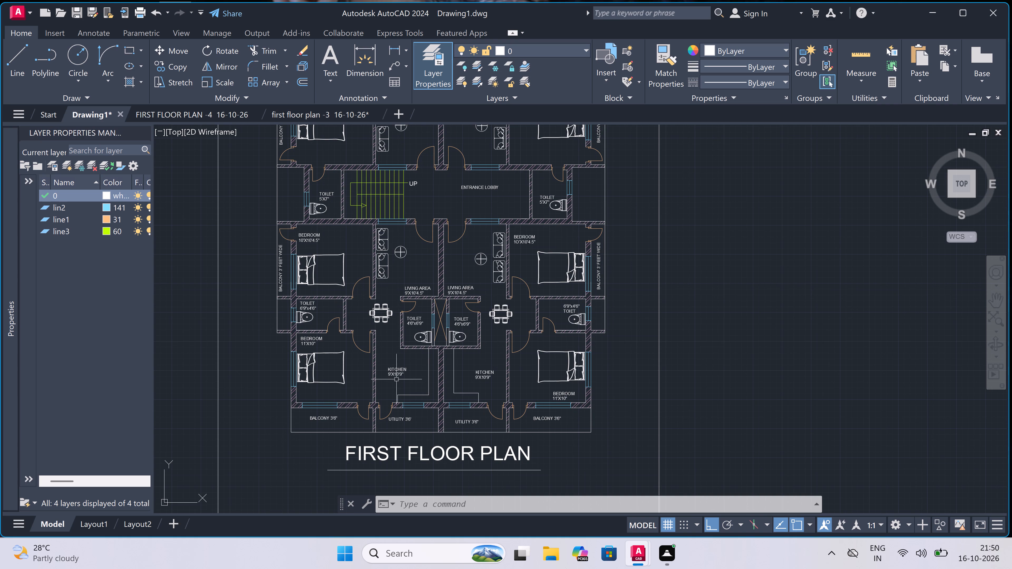
scroll(396, 379, down, 1)
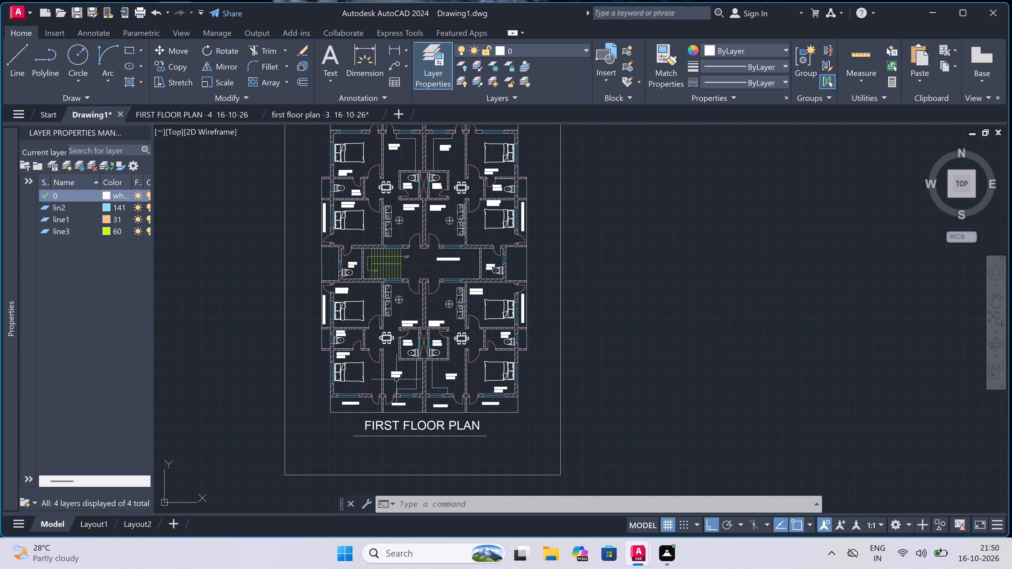
scroll(396, 379, up, 1)
scroll(396, 379, down, 1)
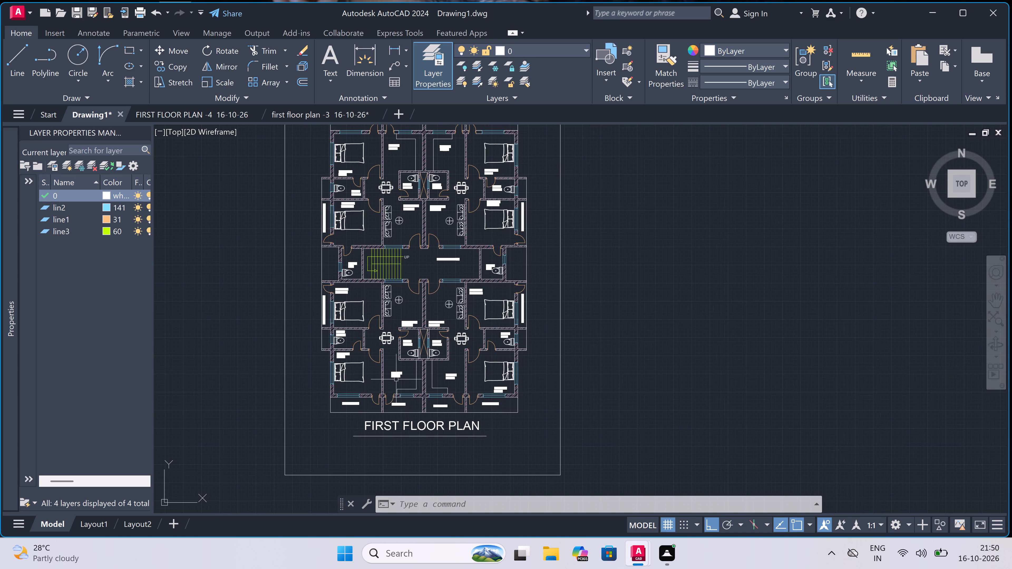
scroll(396, 379, up, 1)
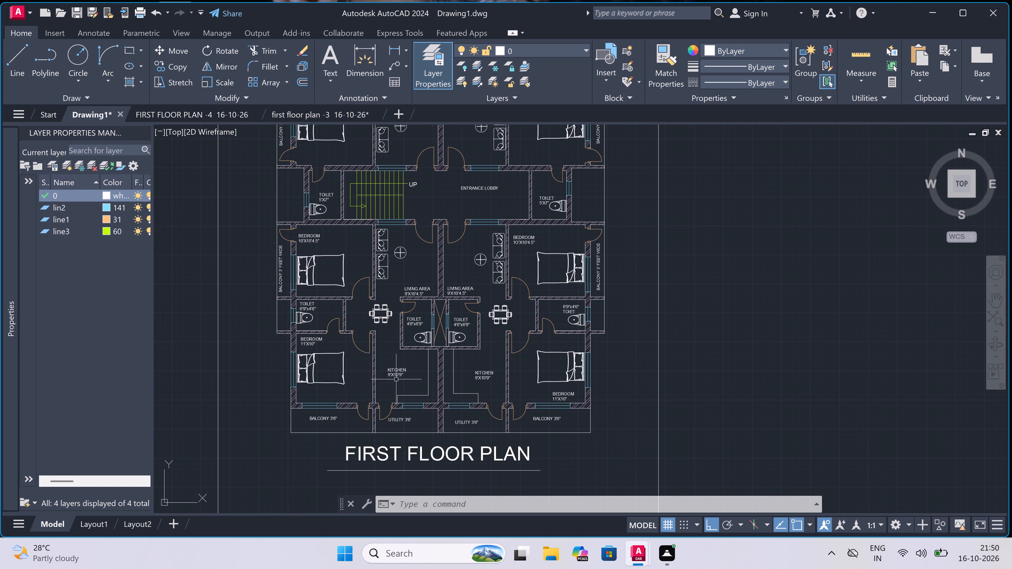
scroll(396, 379, down, 1)
scroll(396, 379, up, 1)
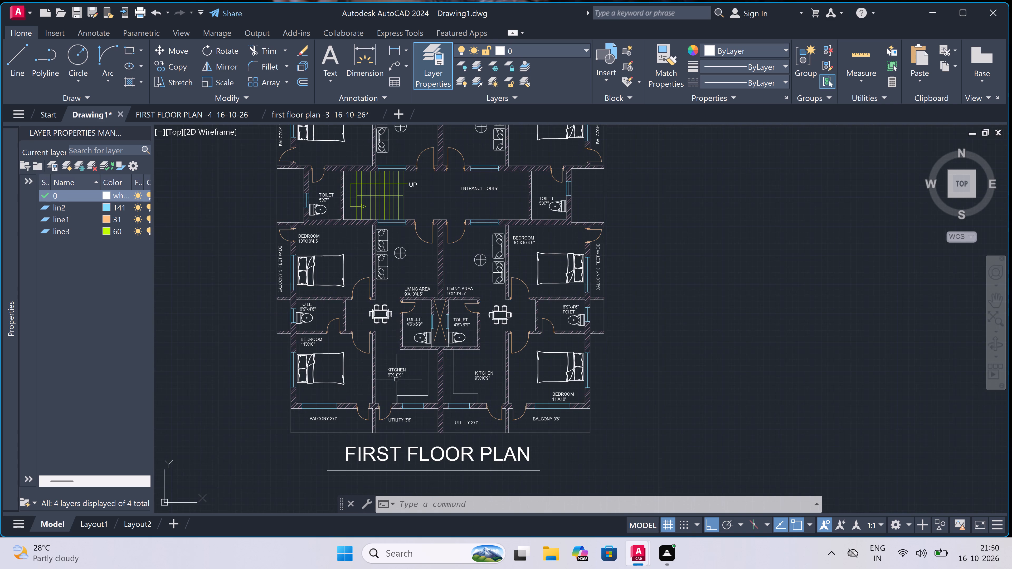
scroll(396, 379, down, 1)
scroll(397, 381, up, 1)
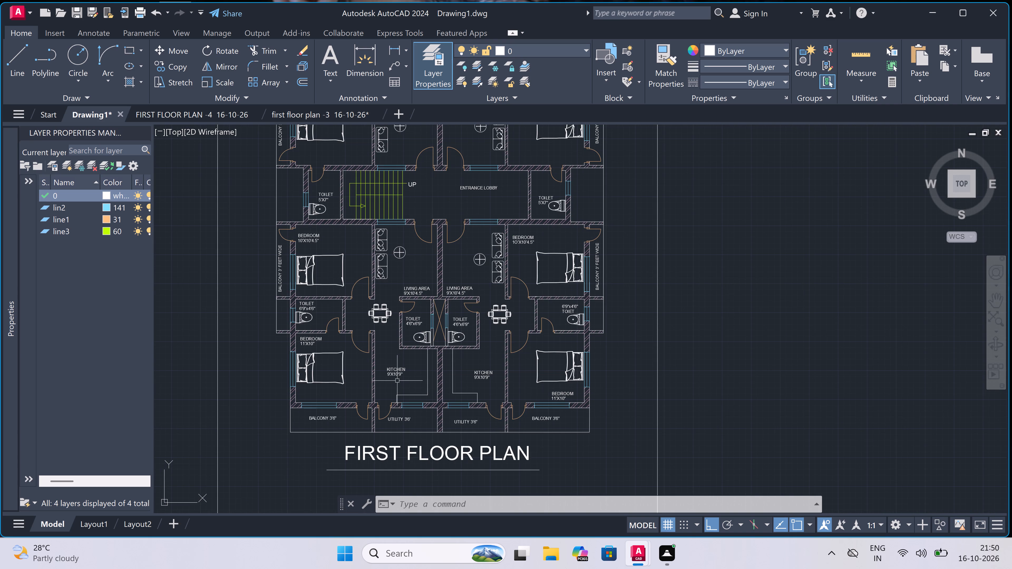
scroll(397, 381, down, 3)
scroll(444, 339, up, 1)
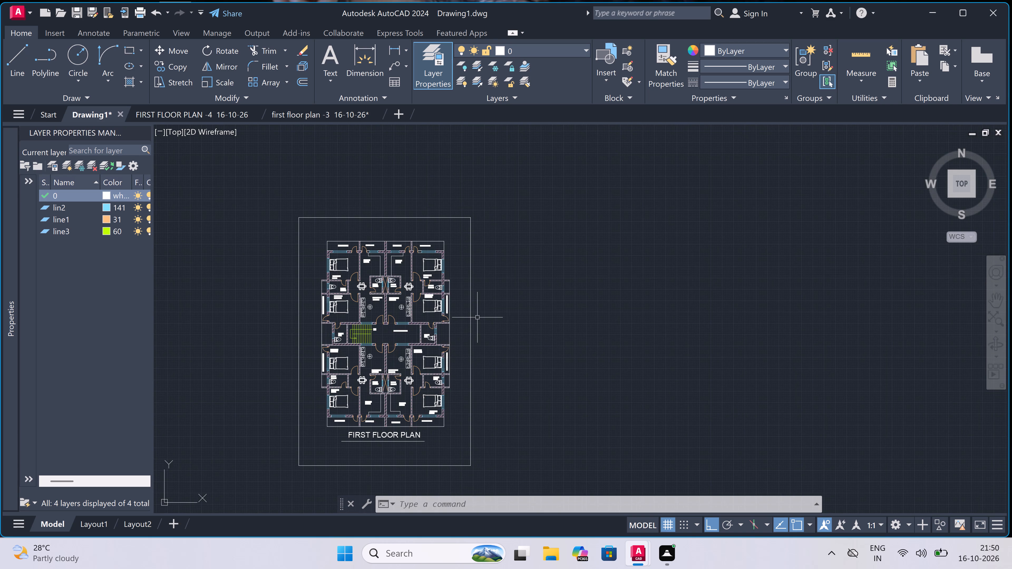
Start a single-sheet plot with the DWG To PDF.pc3 plotter and ISO A4 (297.00 x 210.00 MM) paper.
key(ctrl+p)
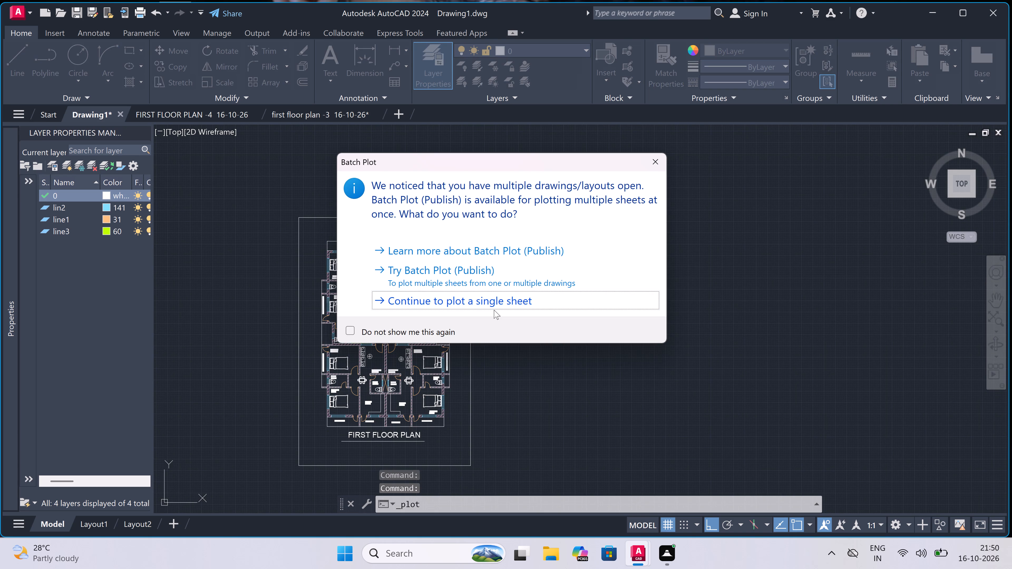
key(Escape)
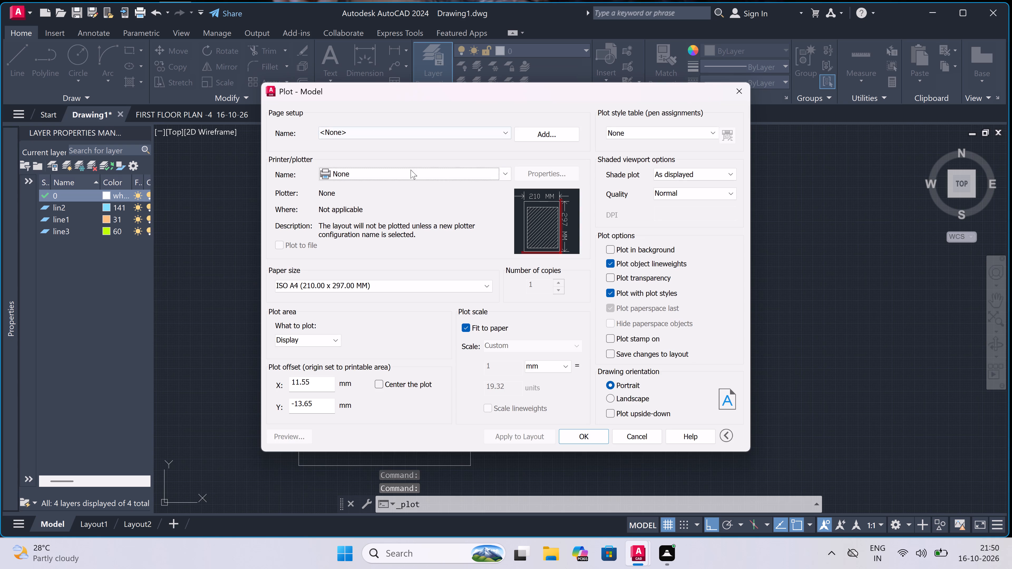
click(411, 172)
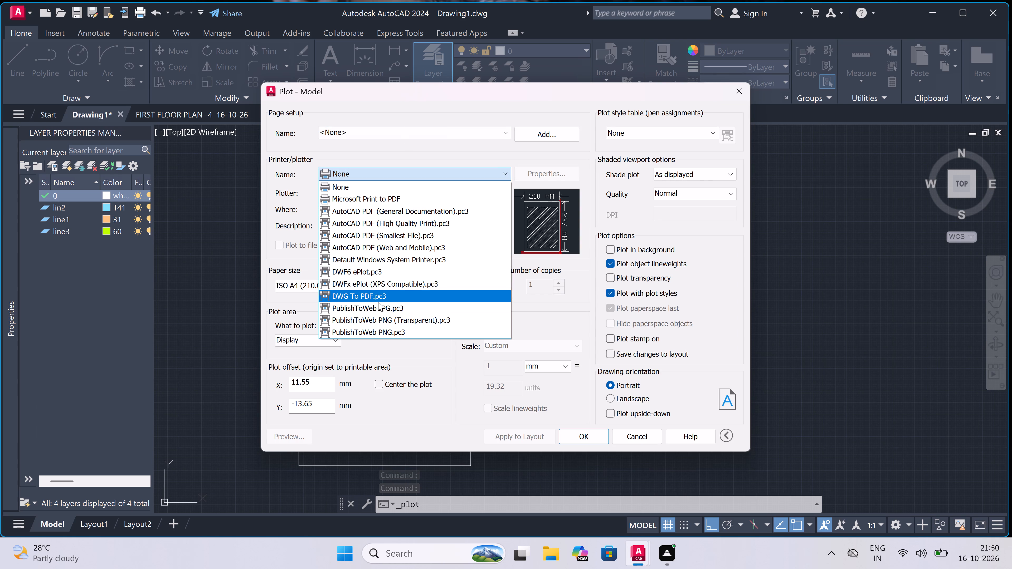
click(376, 296)
double_click(356, 286)
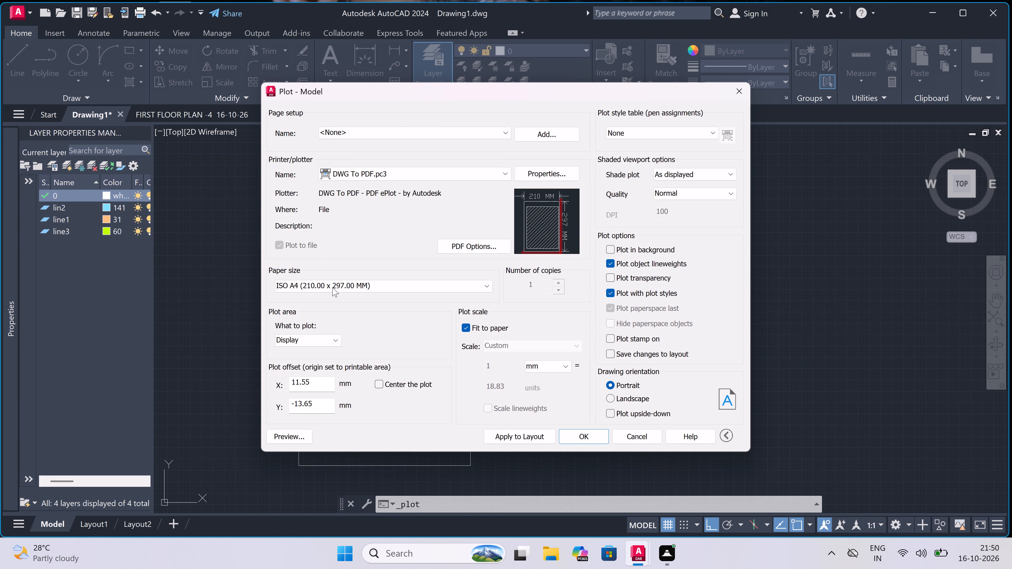
double_click(344, 285)
click(325, 282)
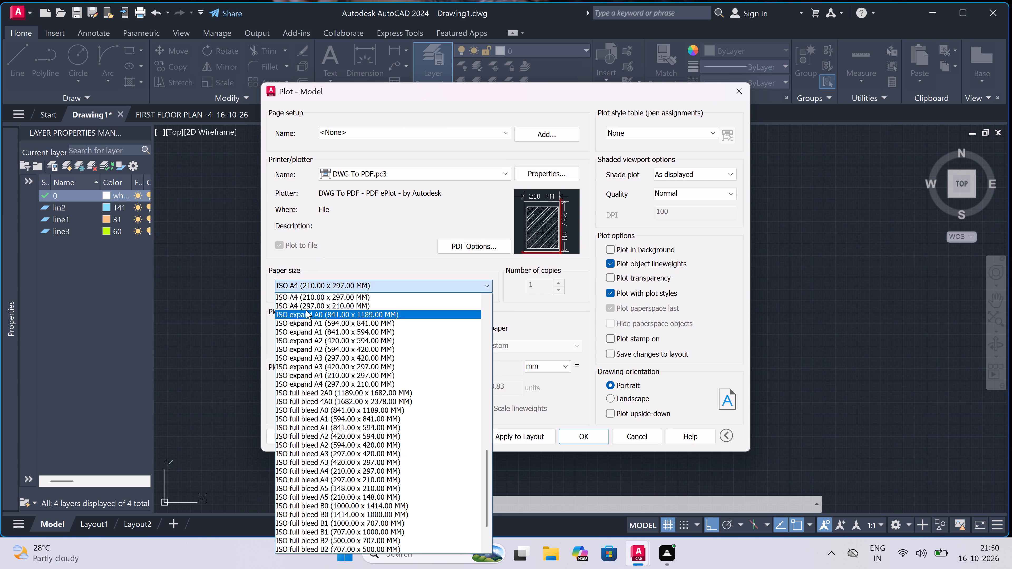
double_click(307, 305)
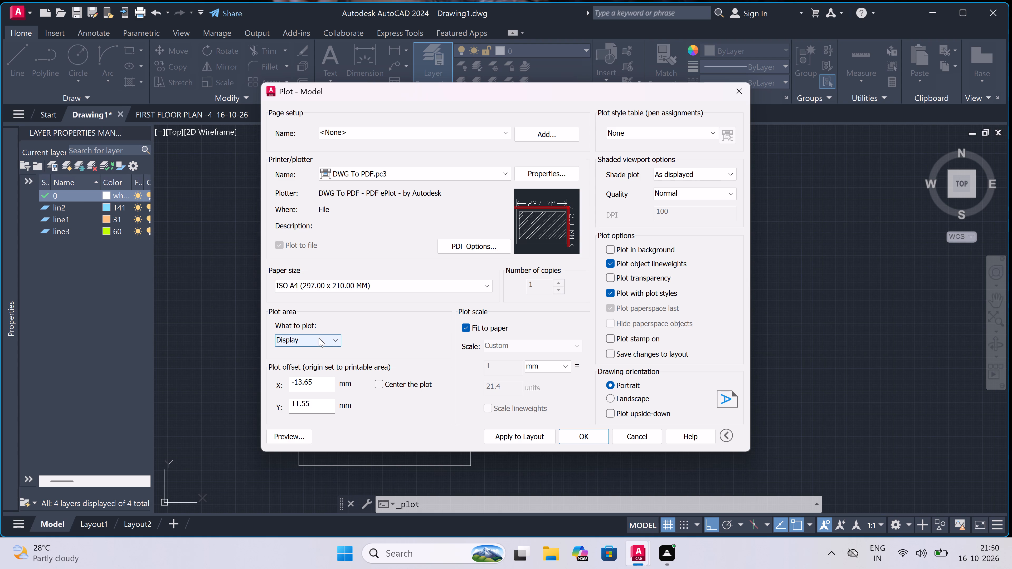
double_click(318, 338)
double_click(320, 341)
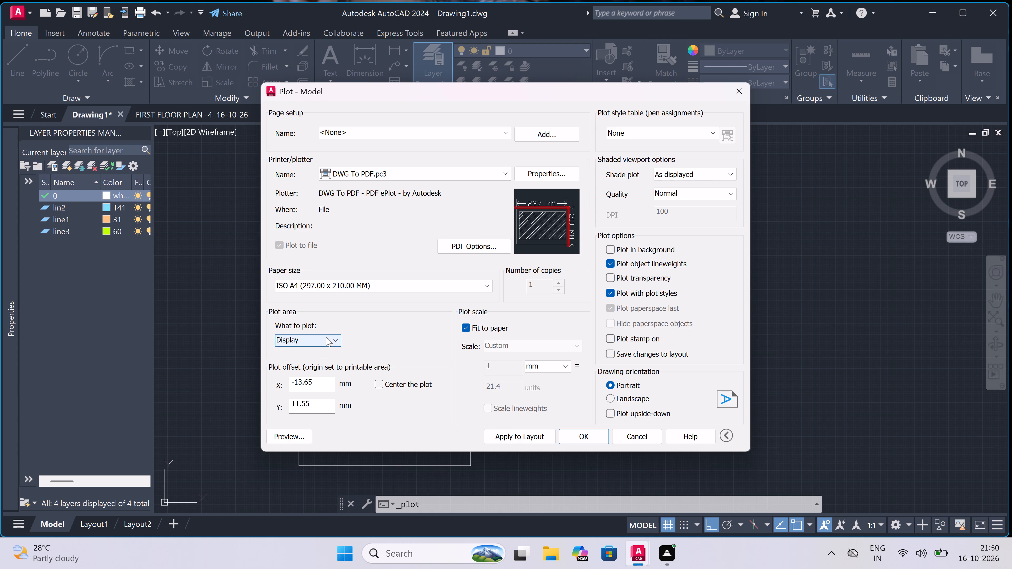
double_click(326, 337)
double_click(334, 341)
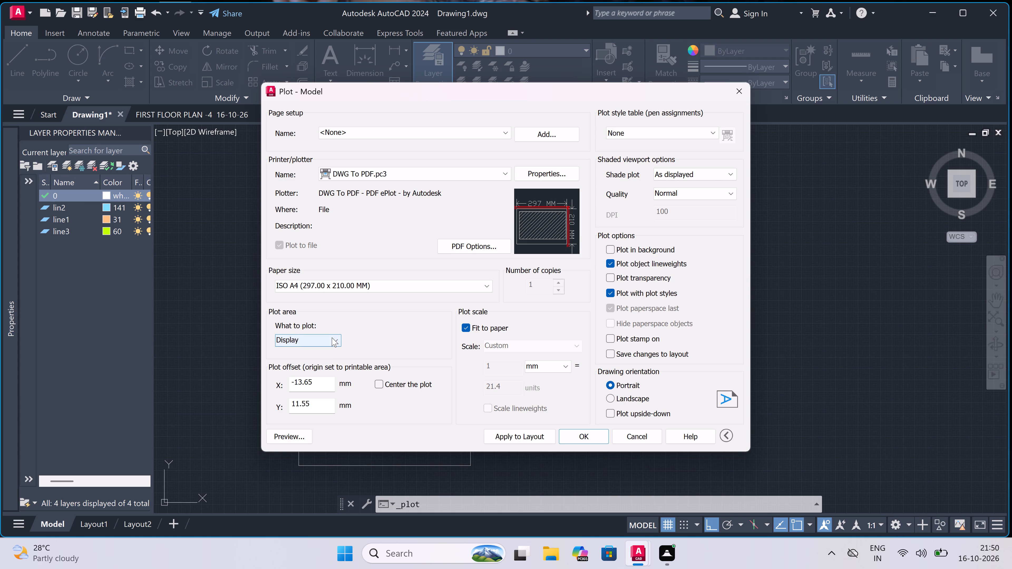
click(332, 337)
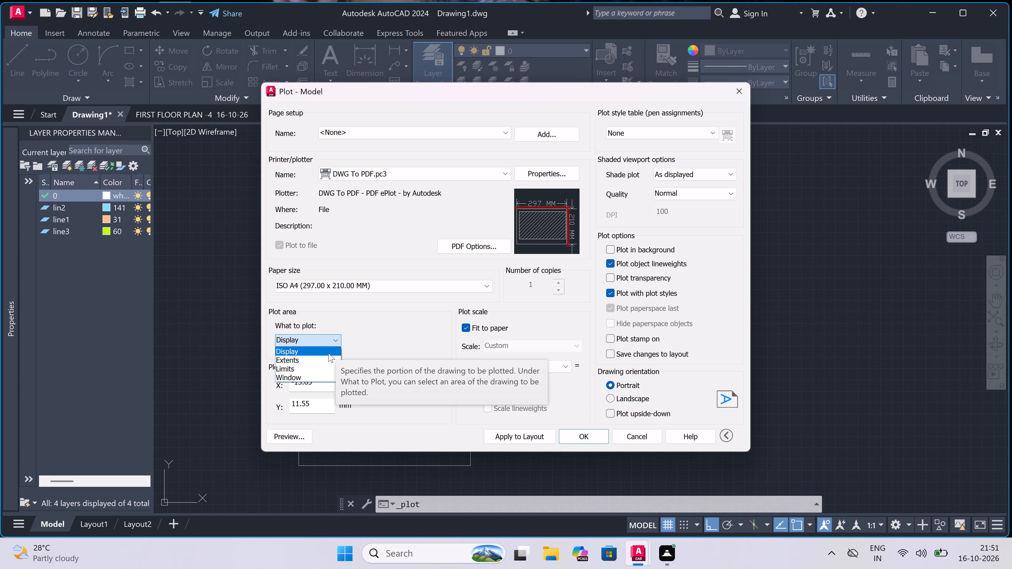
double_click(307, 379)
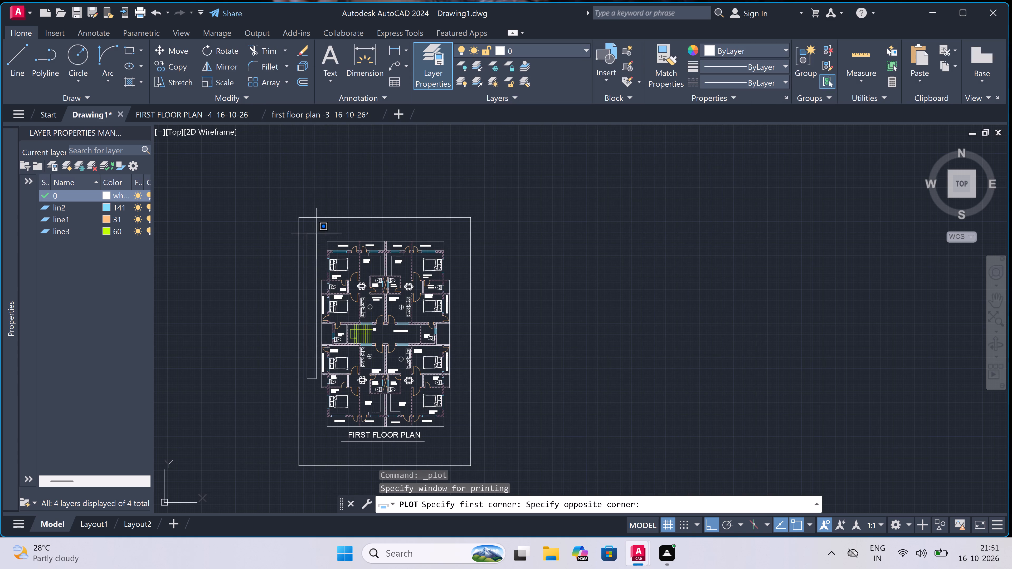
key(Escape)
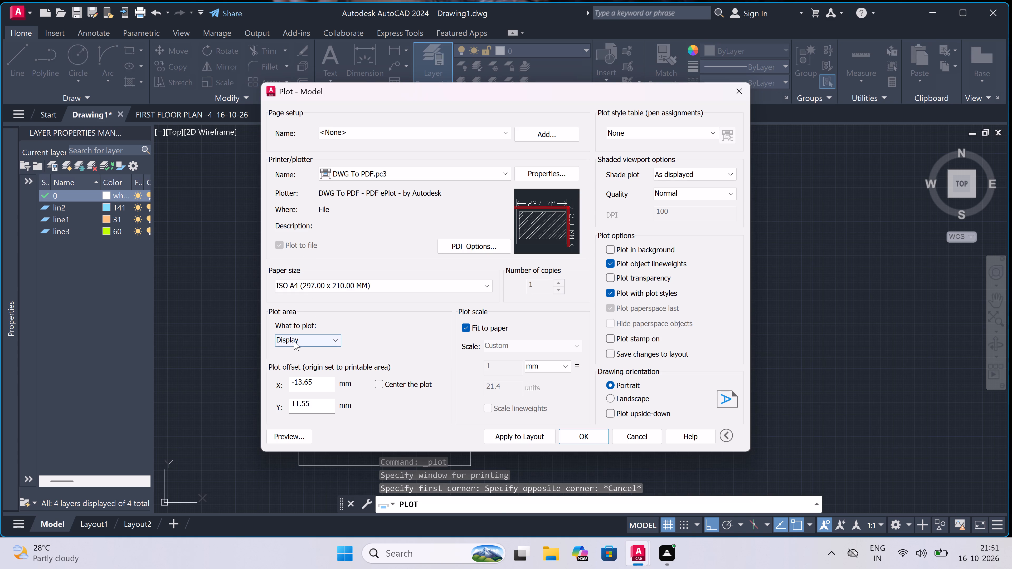
Set the plot area to a window spanning opposite corners of the rectangular border around the floor plan and title.
click(294, 340)
click(317, 373)
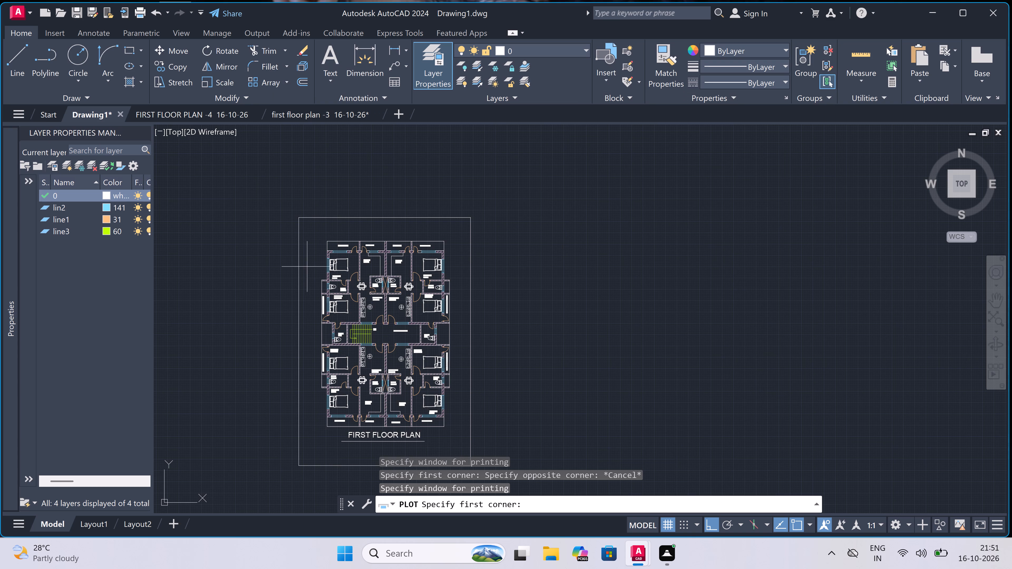
double_click(301, 219)
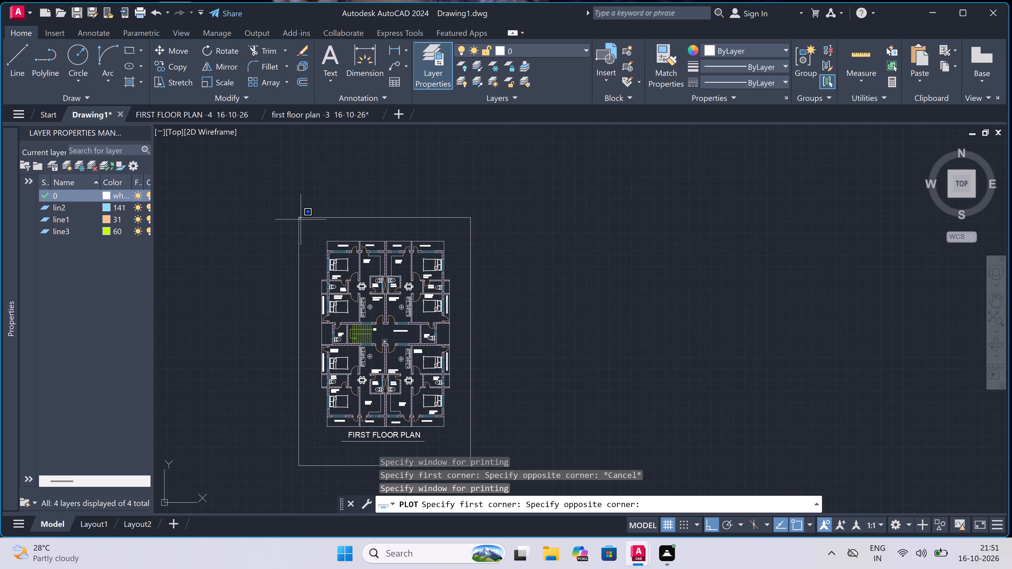
scroll(356, 313, down, 2)
scroll(398, 380, up, 2)
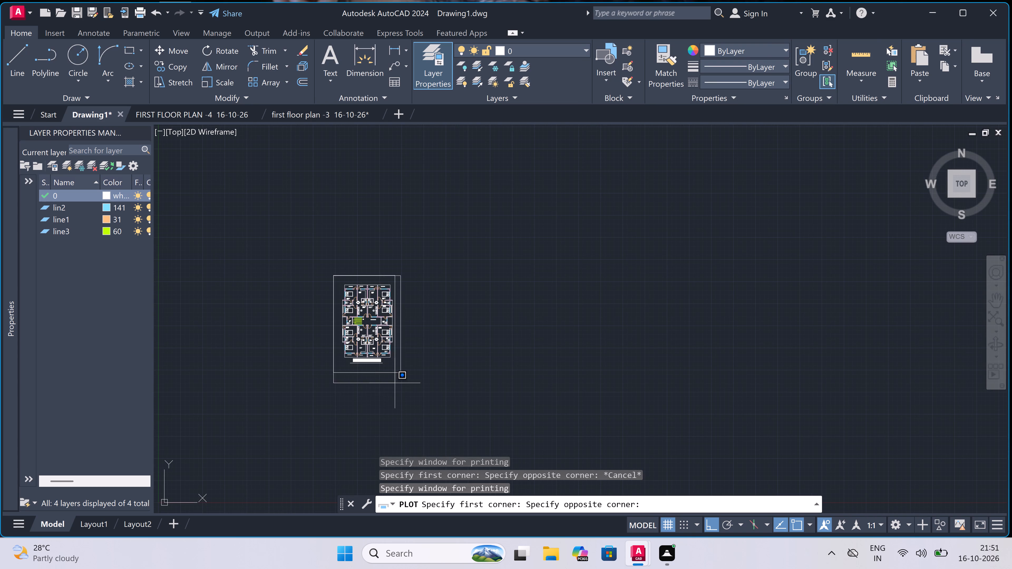
scroll(398, 380, up, 2)
click(417, 336)
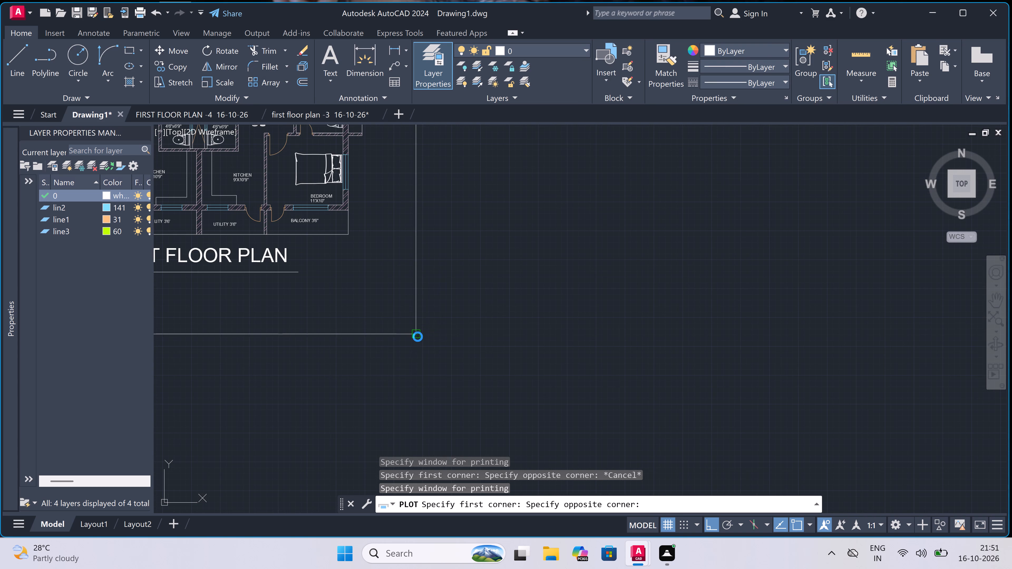
scroll(418, 337, down, 4)
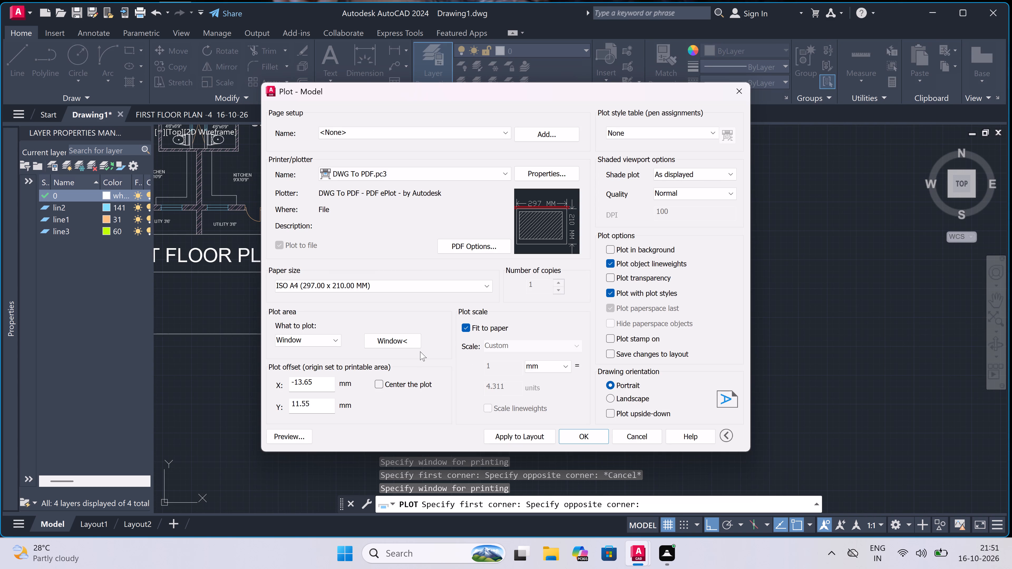
Turn on centering of the plot on the A4 sheet.
double_click(377, 385)
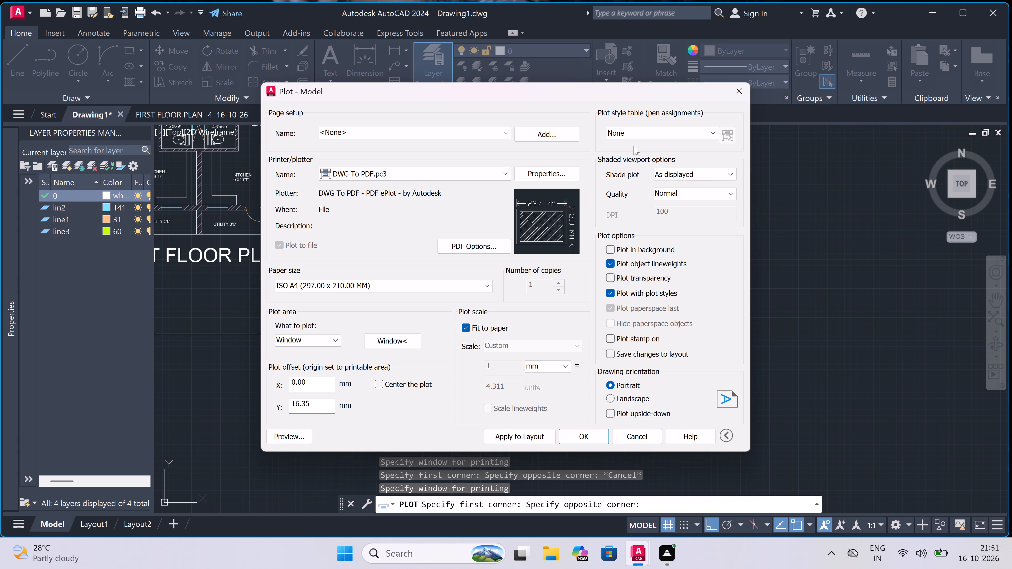
double_click(377, 385)
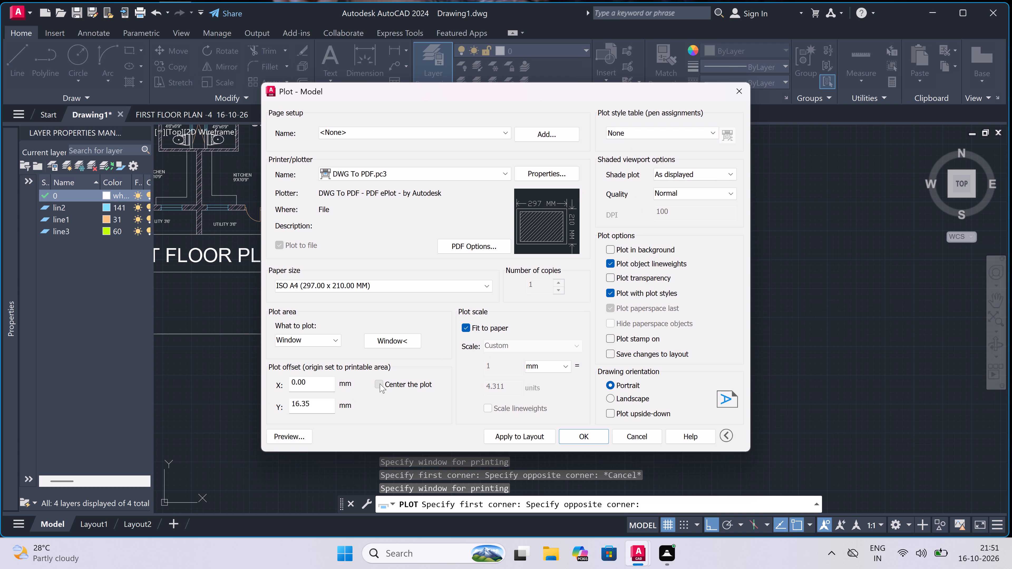
click(379, 382)
Assign the acad.ctb plot style table to all layouts and apply the plot settings to the layout.
click(638, 127)
click(635, 152)
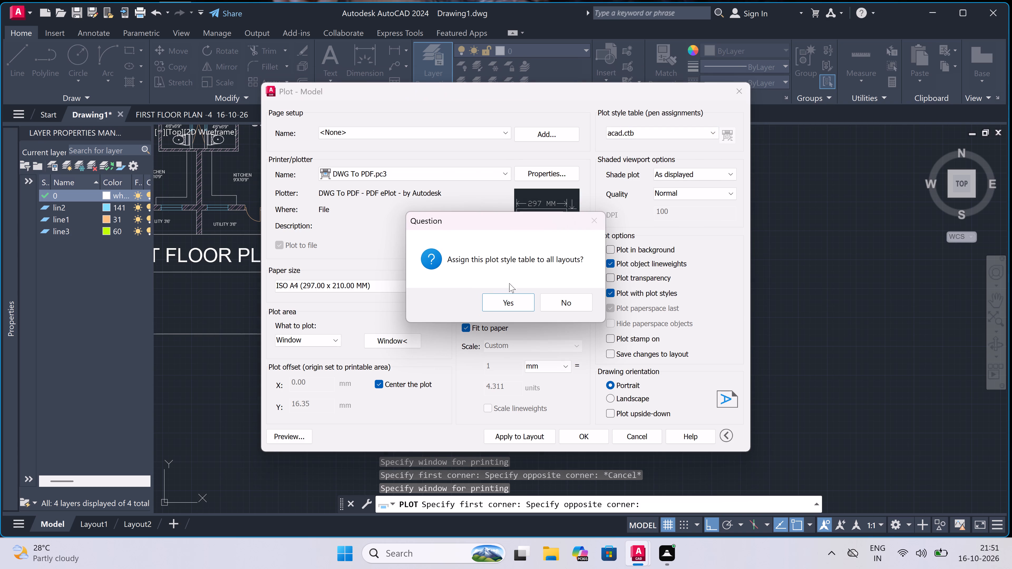
click(504, 295)
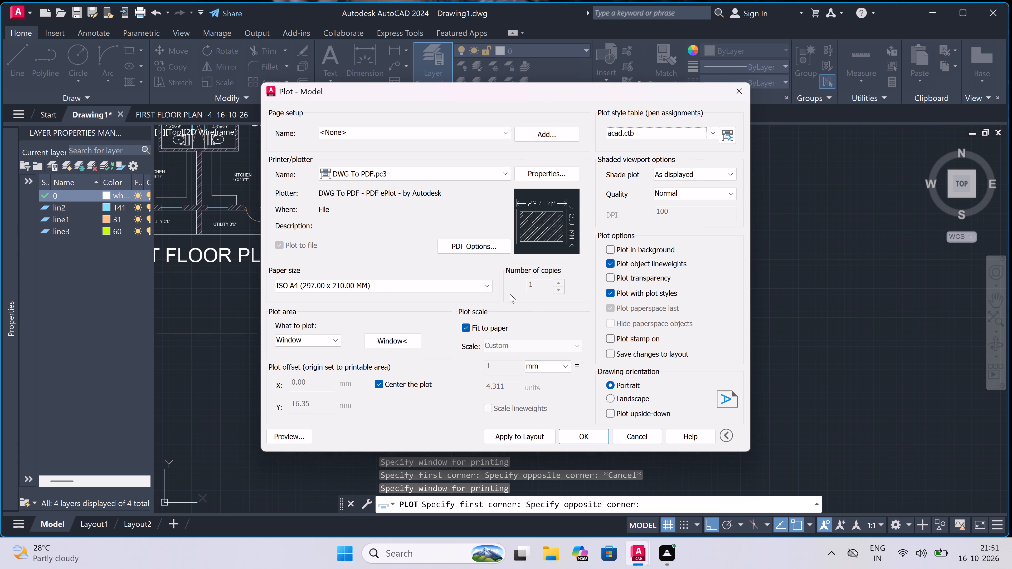
double_click(507, 433)
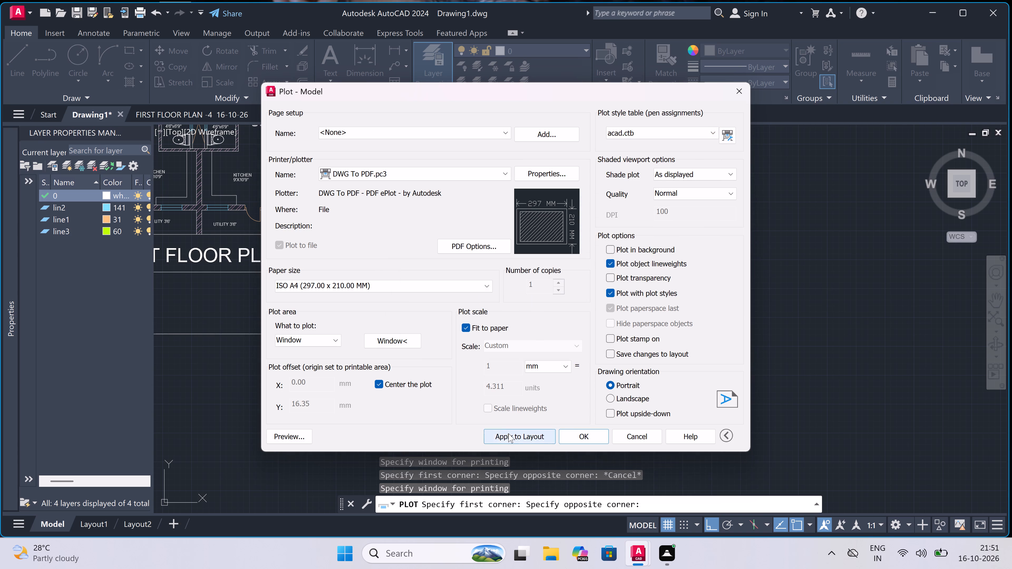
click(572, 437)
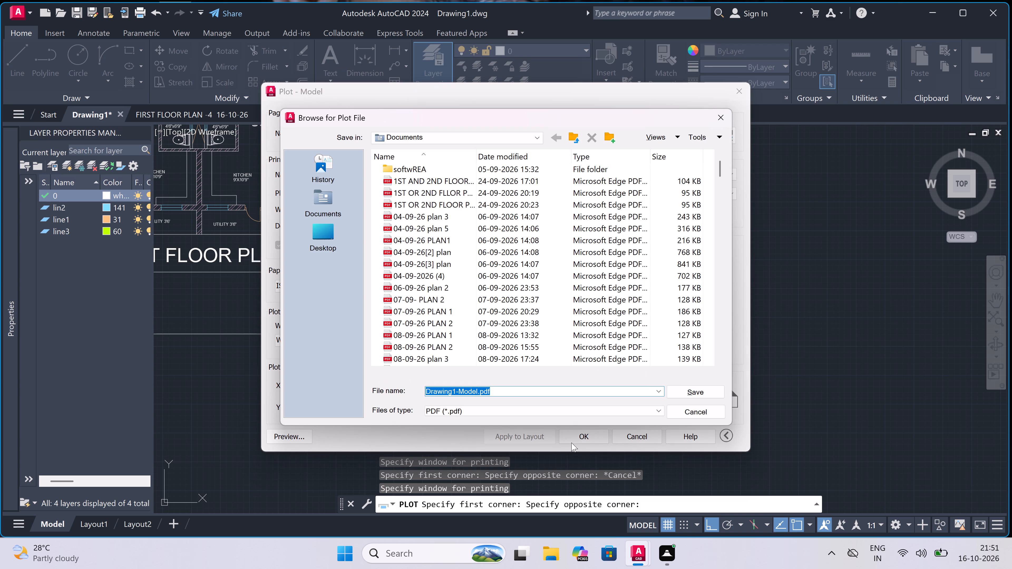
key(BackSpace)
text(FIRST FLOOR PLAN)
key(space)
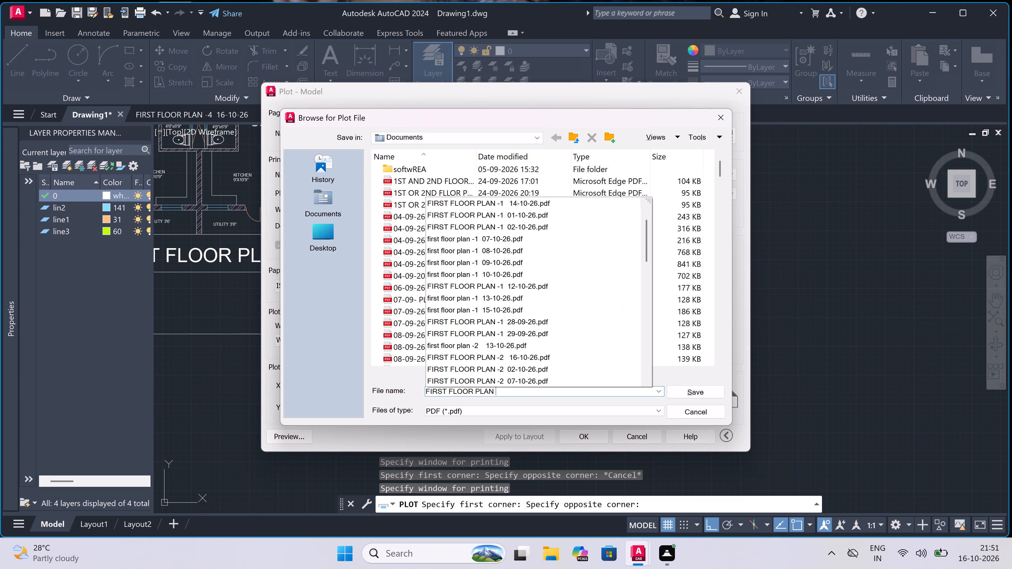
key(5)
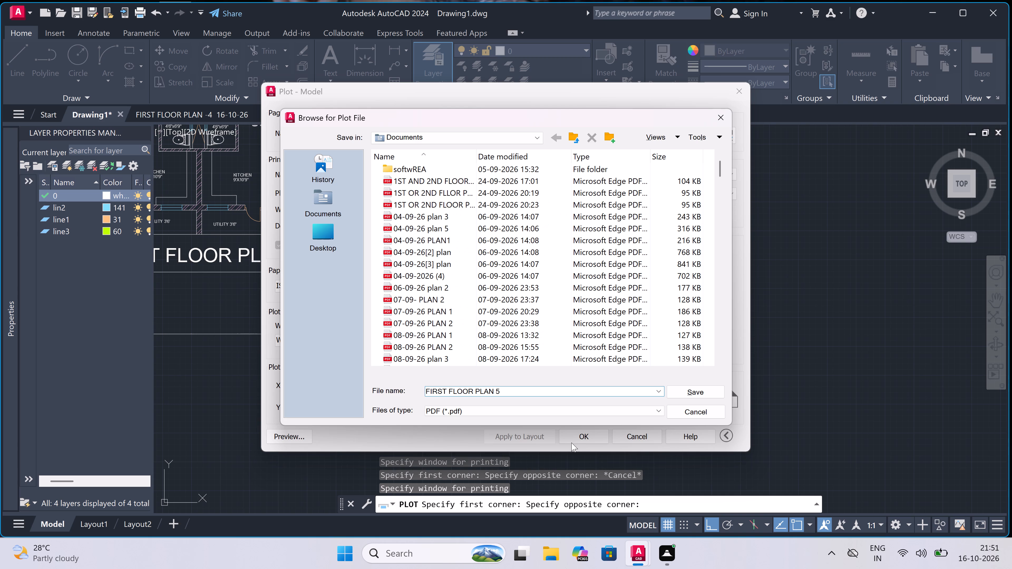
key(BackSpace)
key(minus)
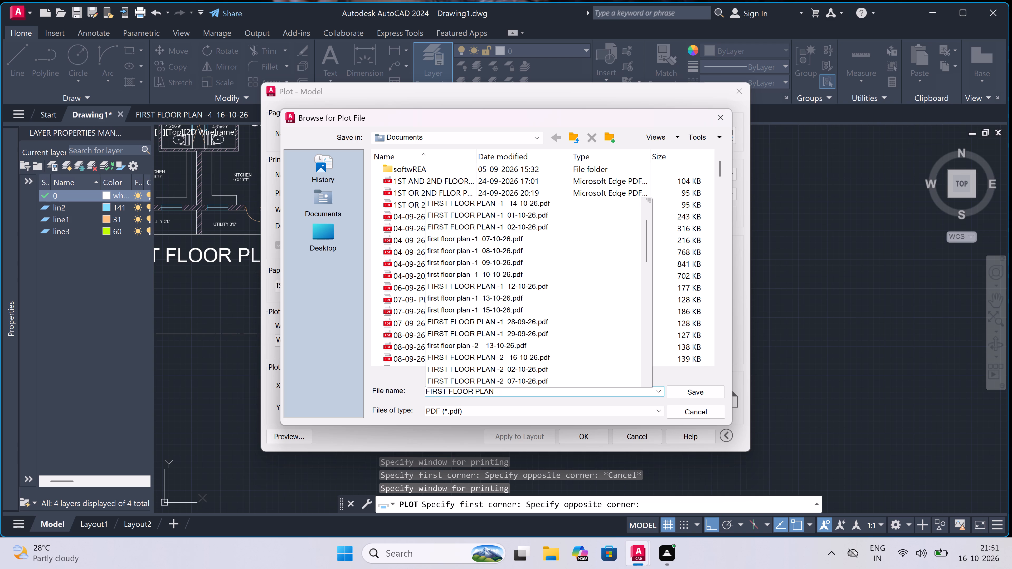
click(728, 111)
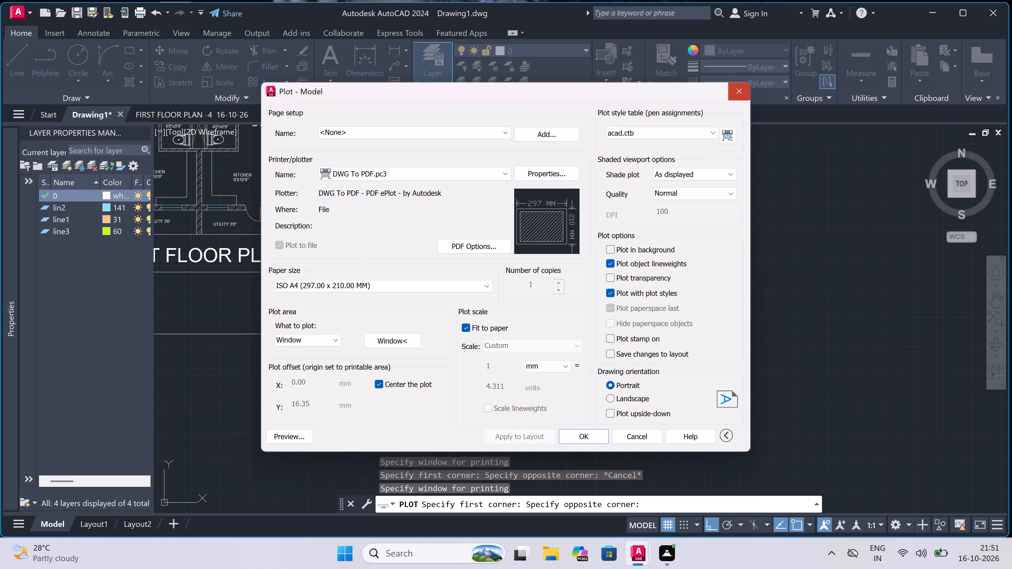
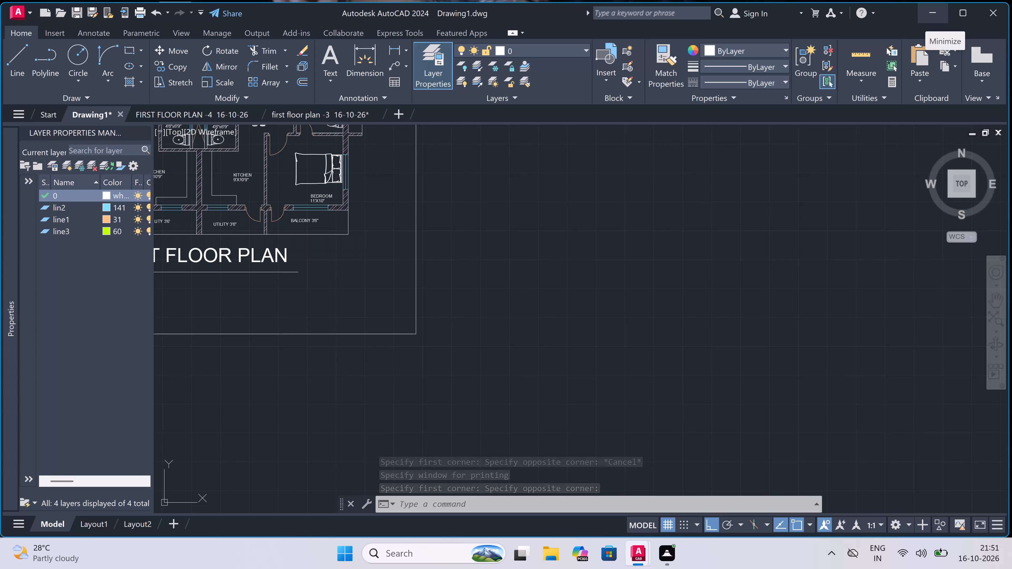
Plot the drawing with the current plot settings to a PDF named "FIRST FLOOR PLAN -5 16-10-26" in the Documents folder.
scroll(964, 49, down, 4)
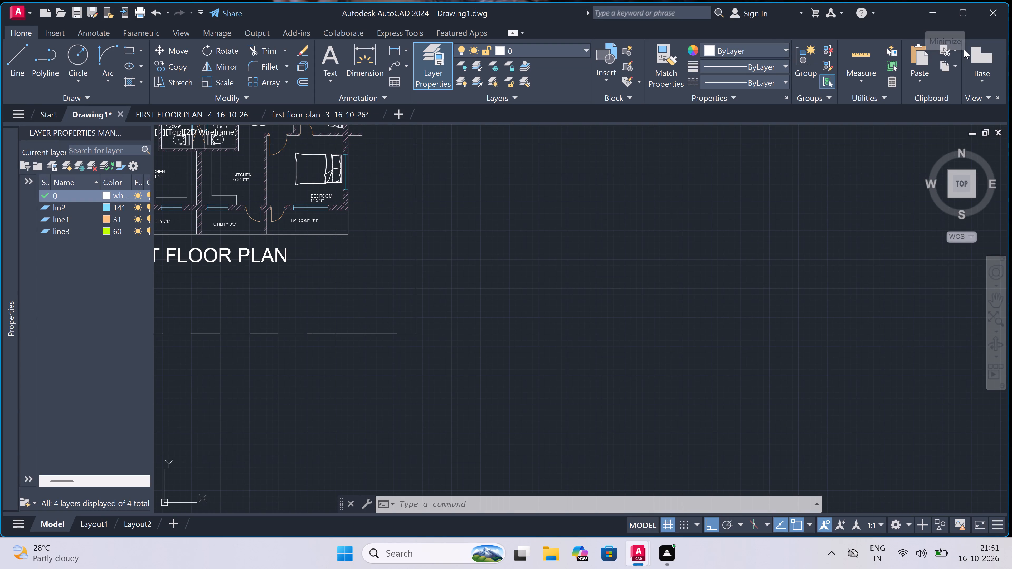
scroll(389, 247, down, 4)
scroll(336, 287, down, 2)
scroll(326, 259, up, 3)
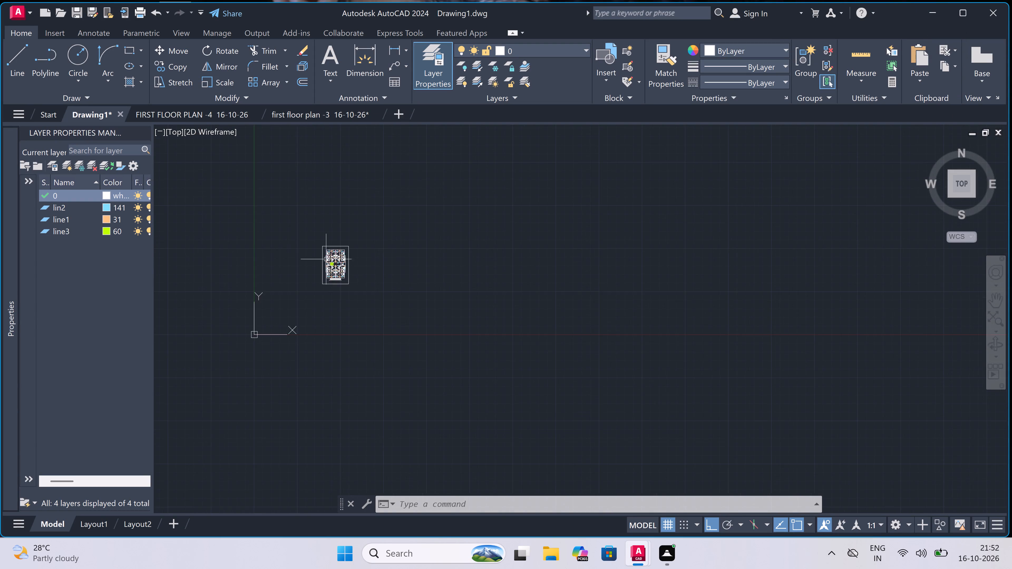
key(ctrl+p)
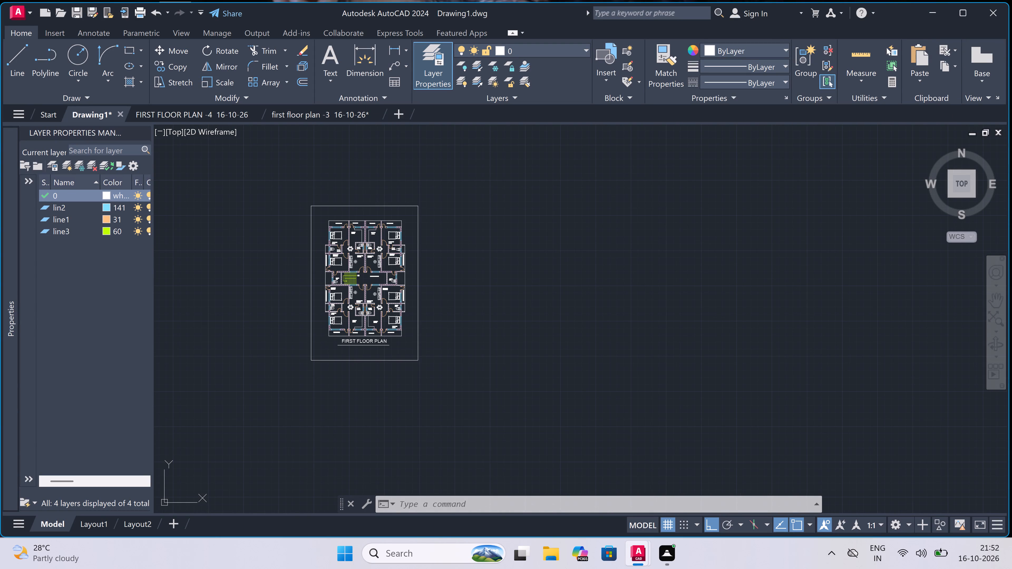
key(Escape)
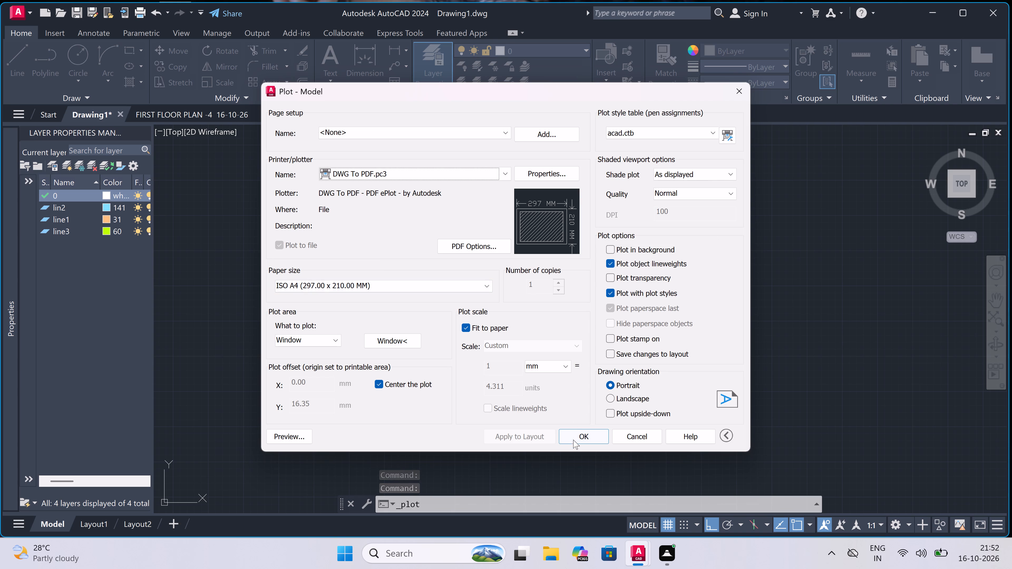
click(599, 435)
key(BackSpace)
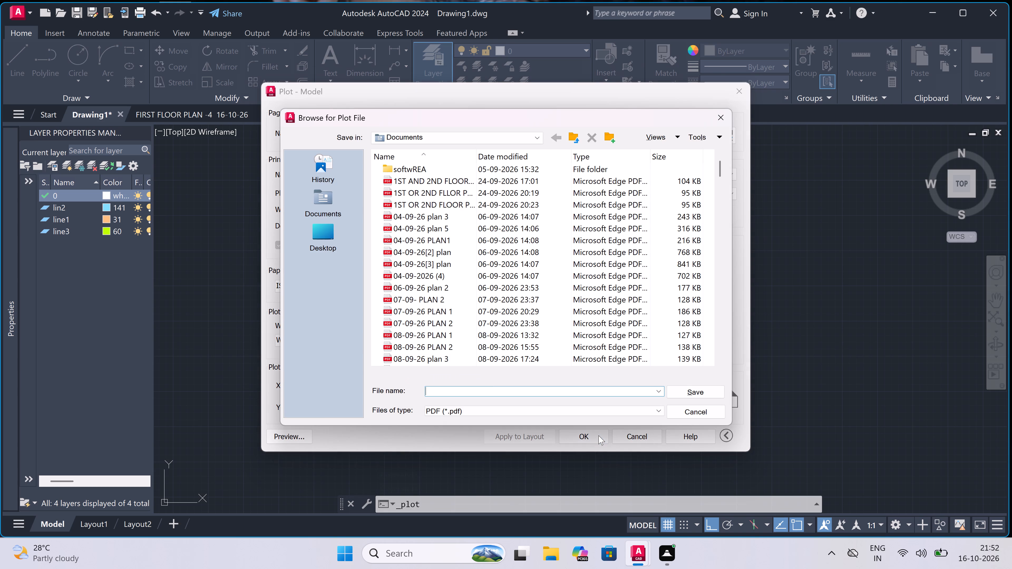
text(FIRST FLOOR PLAN -)
text(5)
key(space)
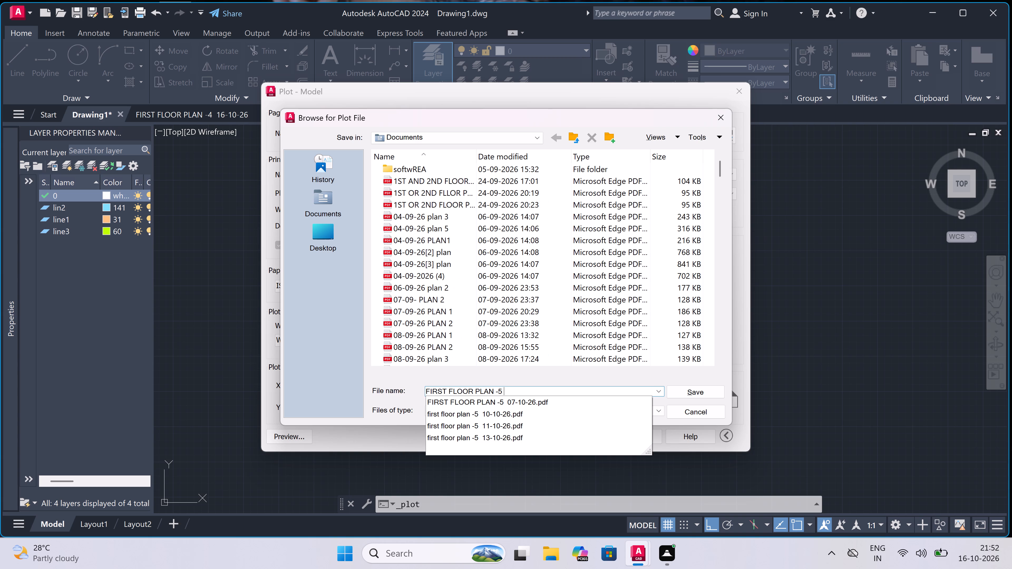
key(space)
text(16-10-2)
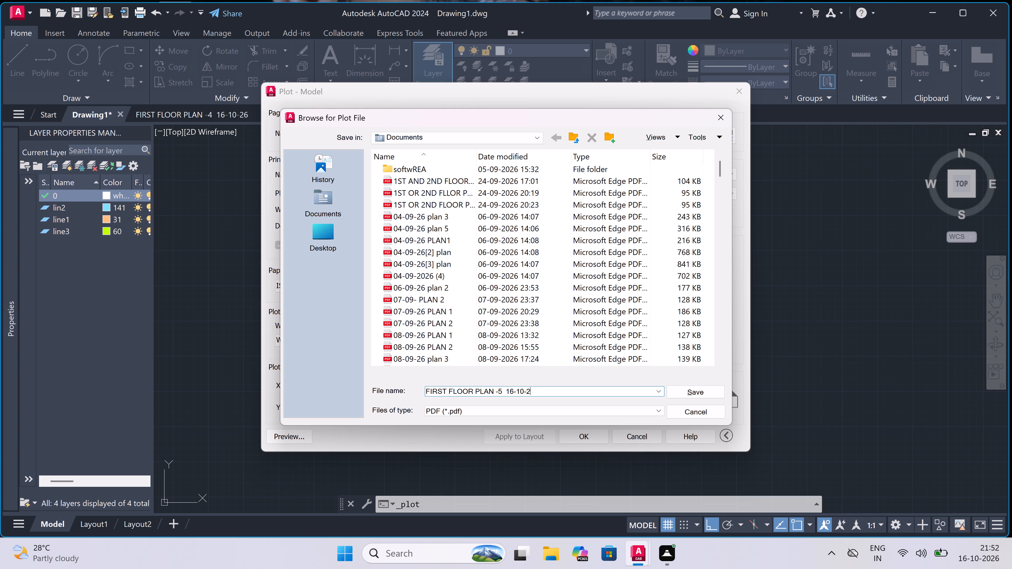
key(6)
double_click(692, 390)
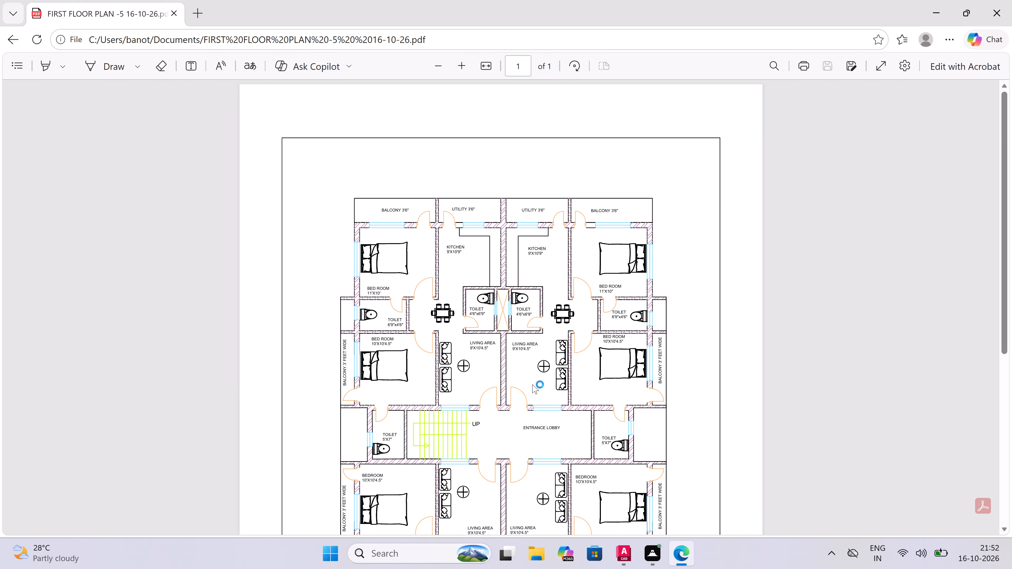
Check the plotted floor plan, title and border in the PDF from top to bottom and close the PDF.
scroll(524, 363, down, 9)
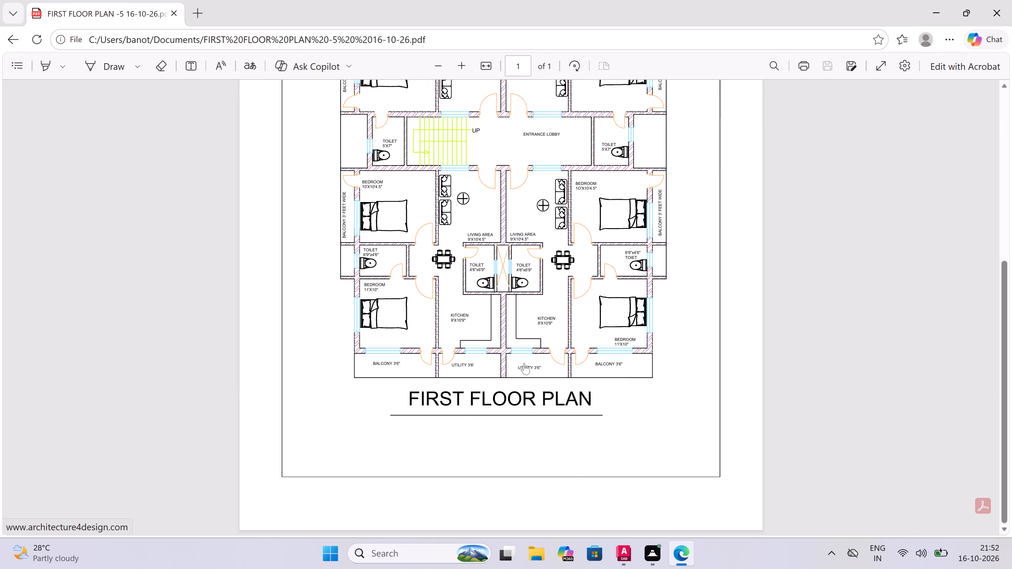
scroll(524, 363, up, 9)
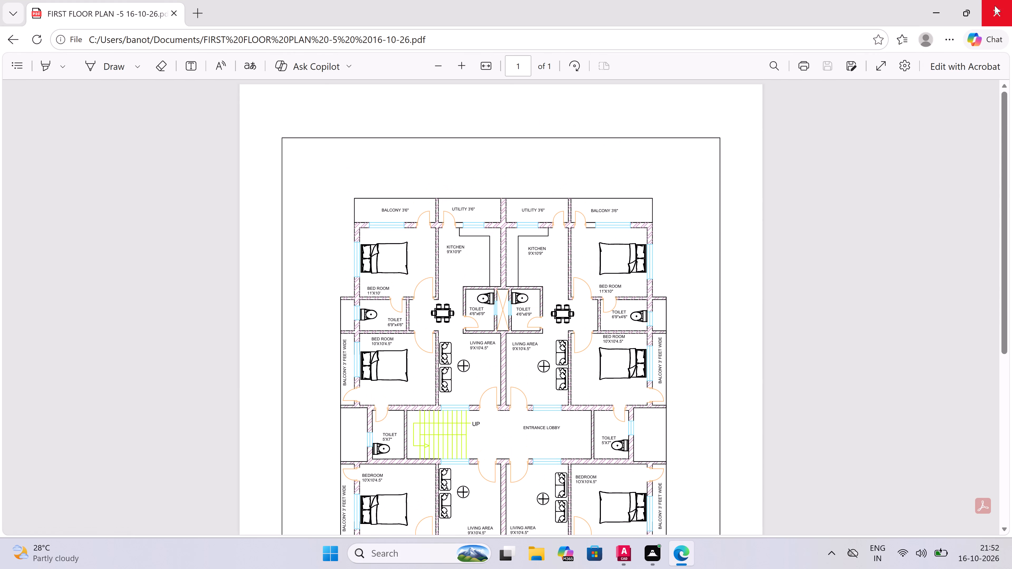
click(995, 6)
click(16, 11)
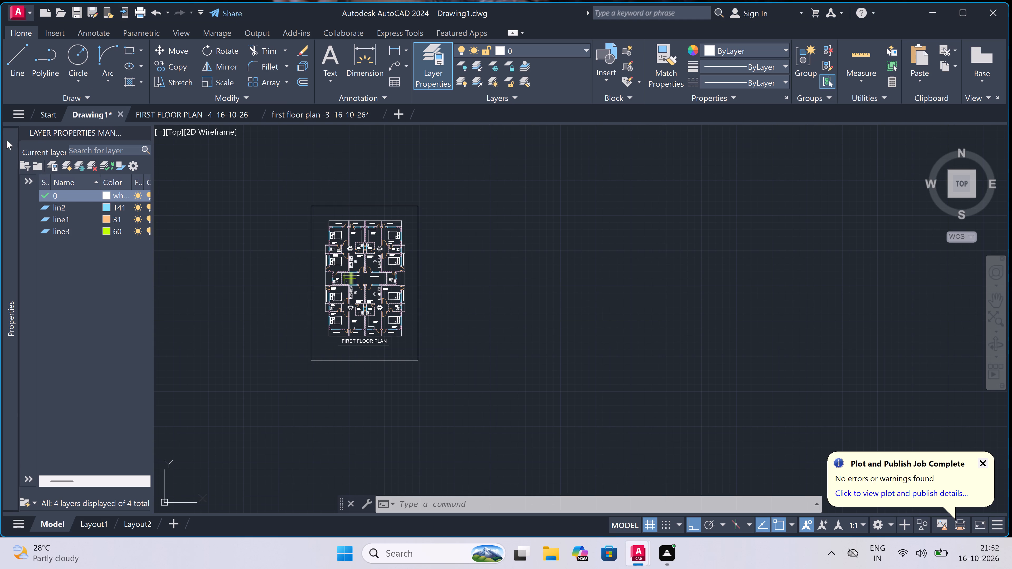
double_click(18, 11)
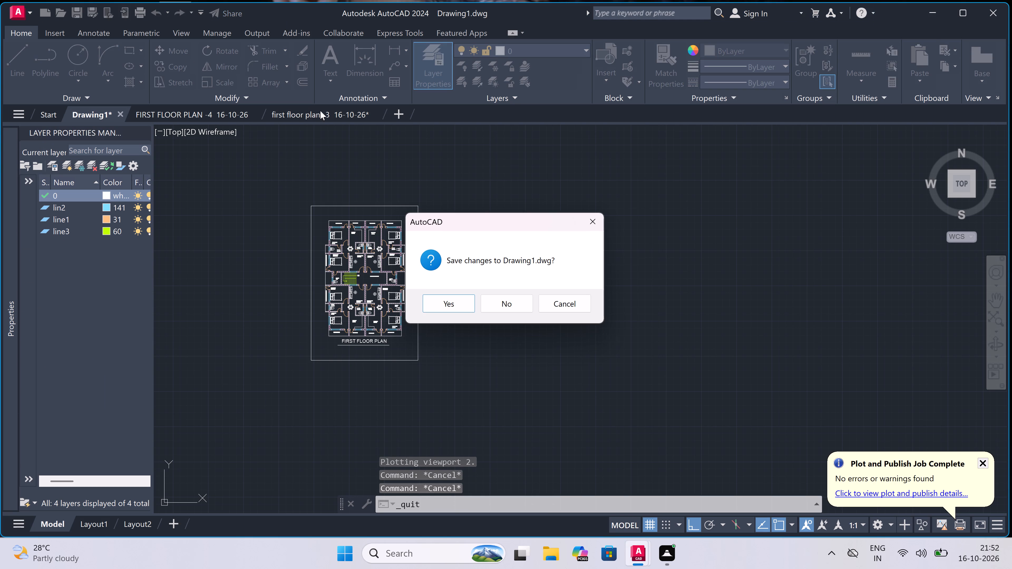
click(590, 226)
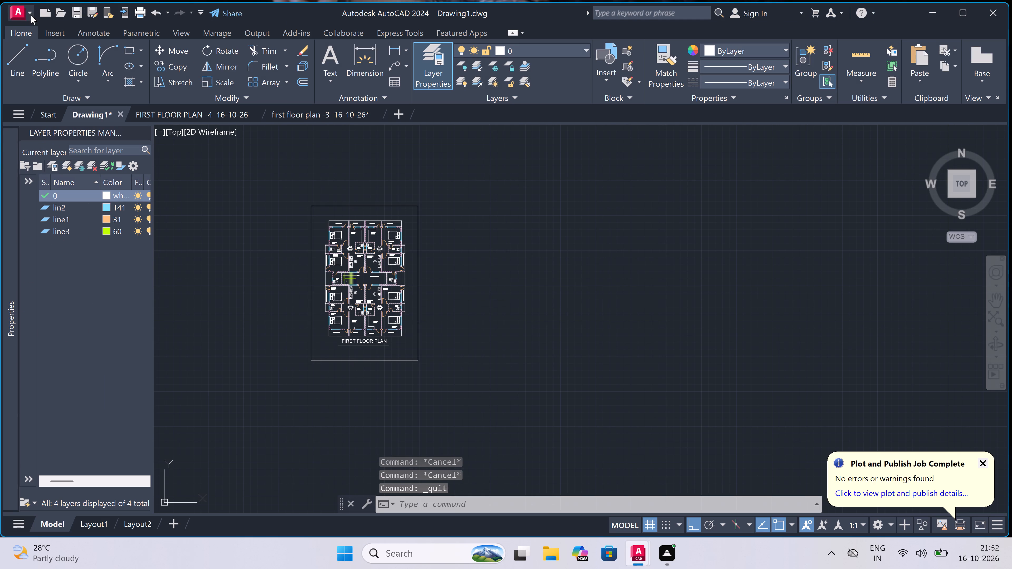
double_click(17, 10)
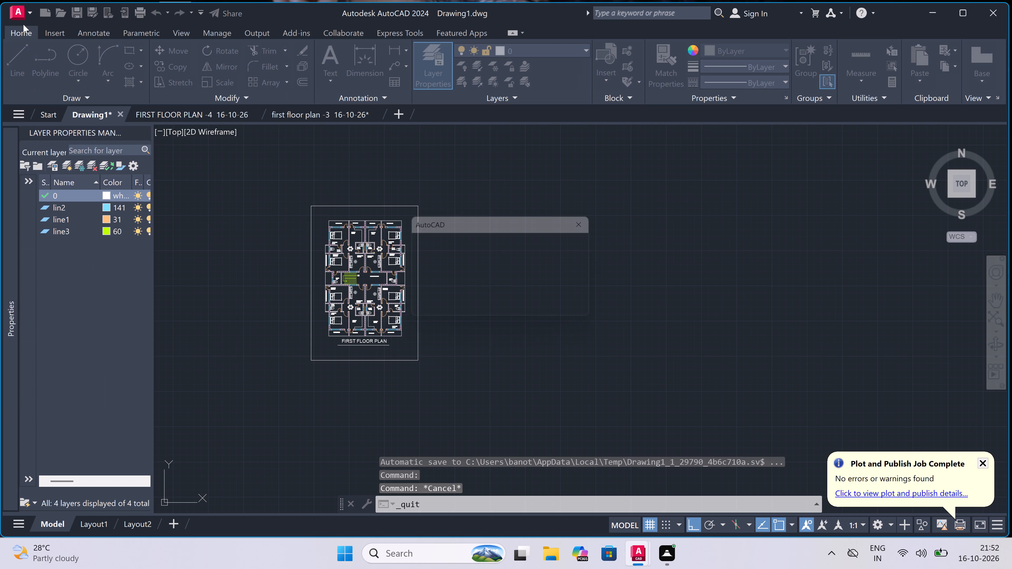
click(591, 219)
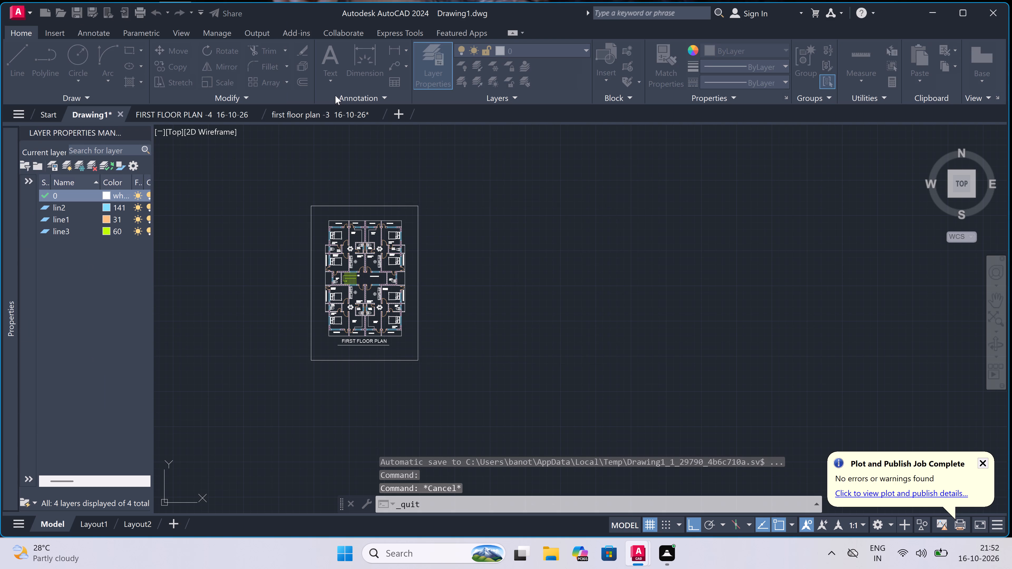
Save the drawing as "FIRST FLOOR PLAN -5 16-10-26" in the Downloads folder, in AutoCAD 2018 Drawing format.
click(18, 9)
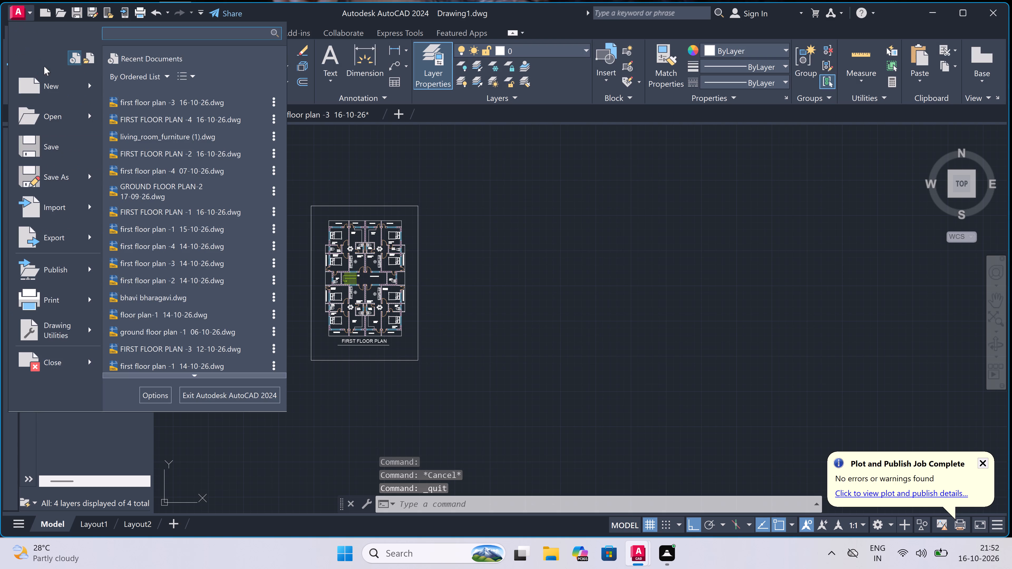
click(63, 177)
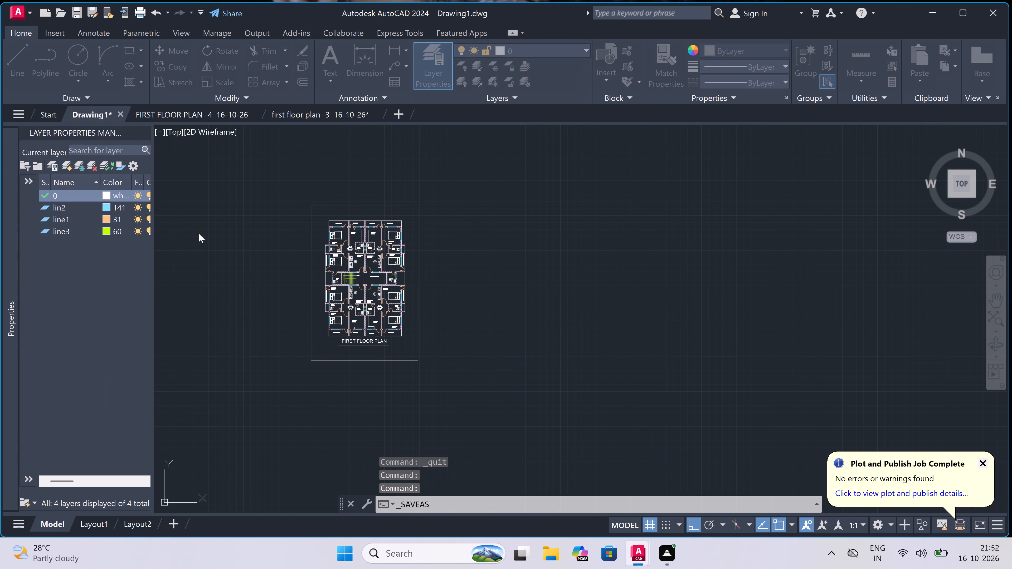
key(BackSpace)
key(d)
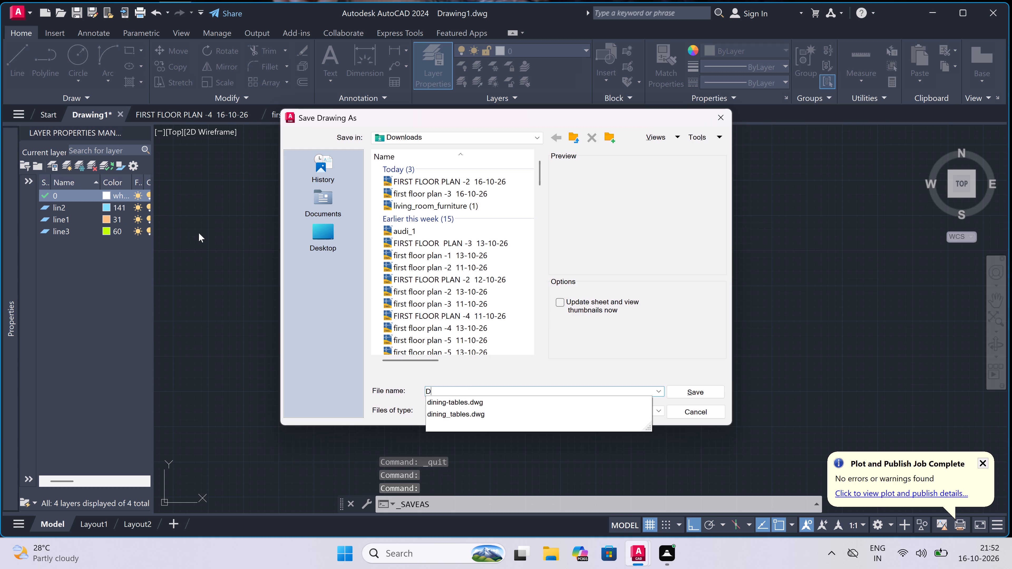
key(BackSpace)
text(FIRST FLOOR PLAN -)
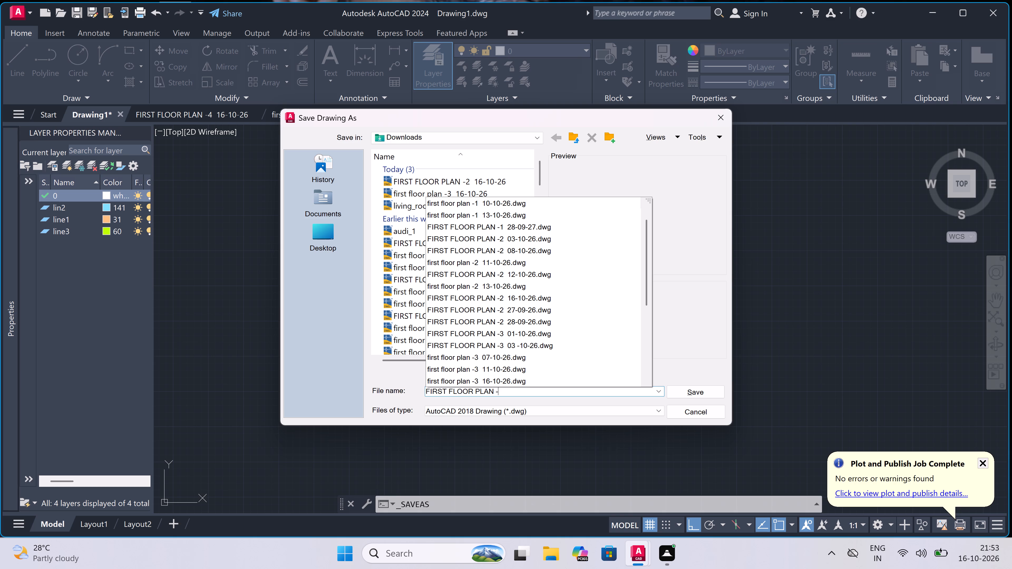
text(5 1)
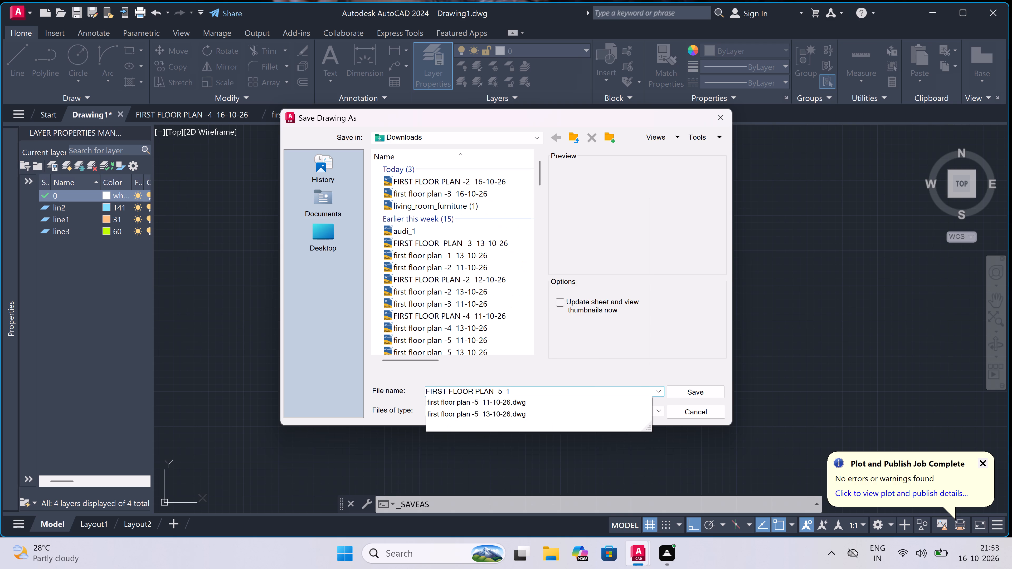
text(6-10-26)
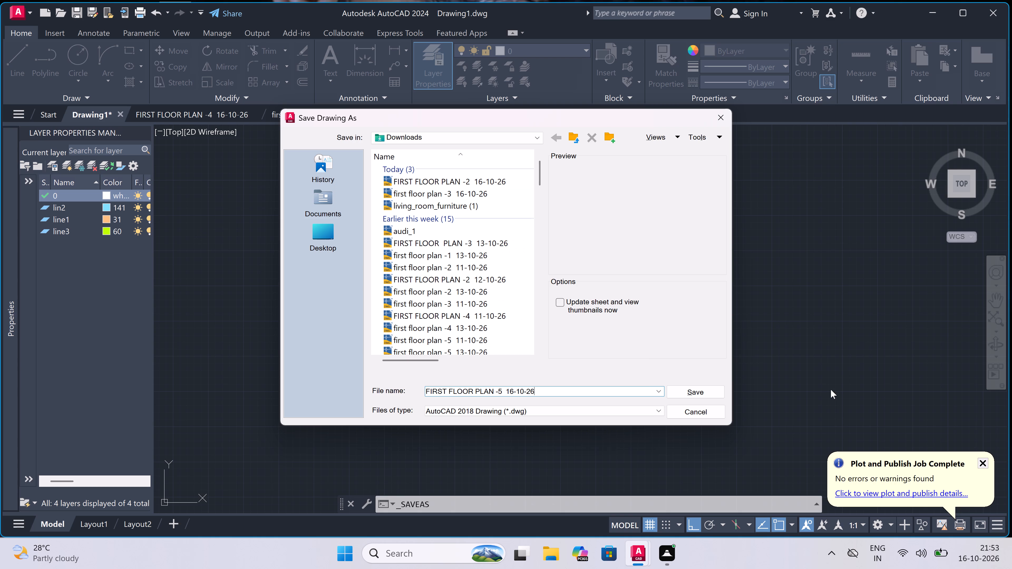
double_click(711, 393)
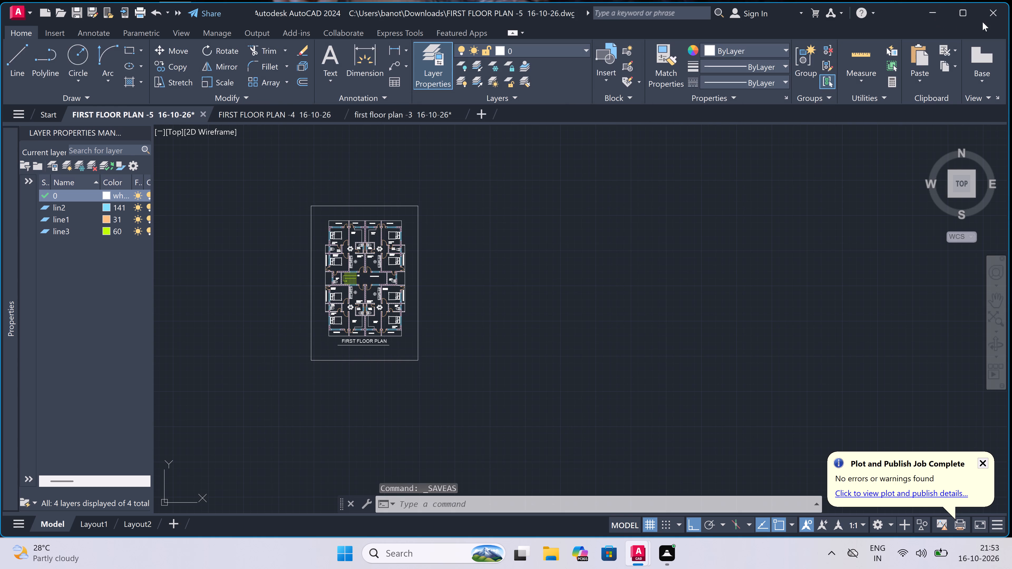
Exit AutoCAD, saving the changes to the open drawing "first floor plan -3 16-10-26".
click(985, 10)
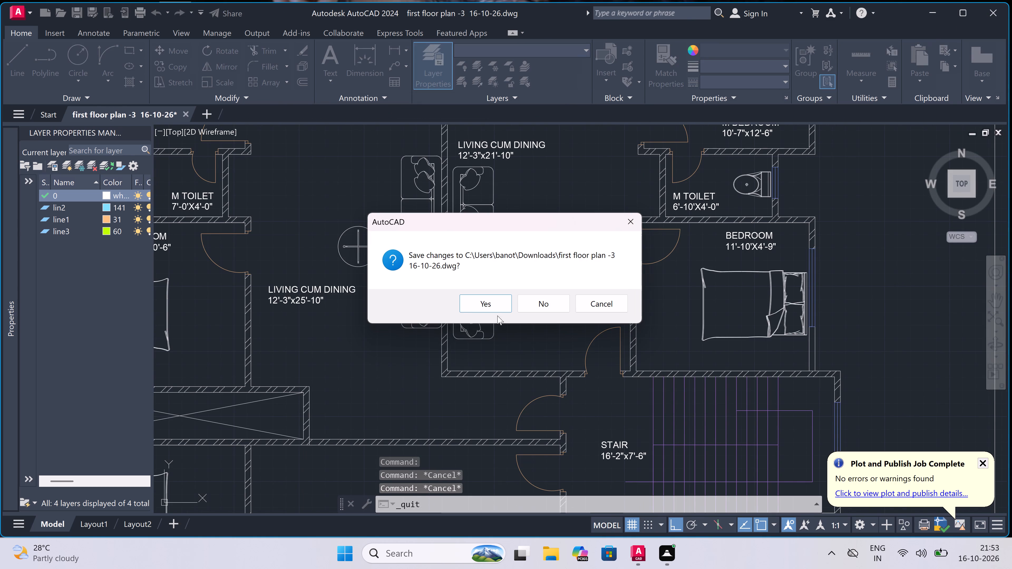
click(462, 308)
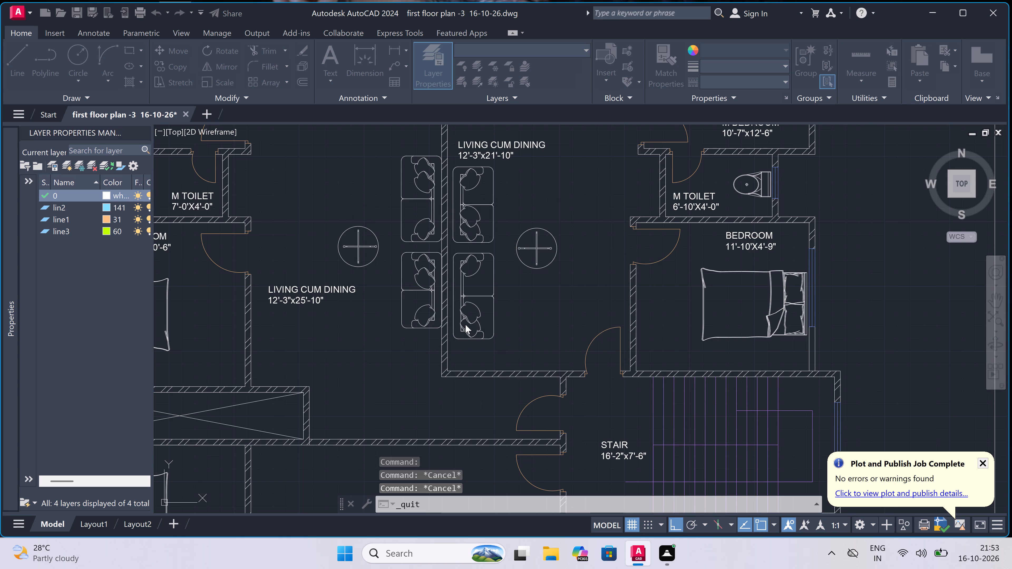